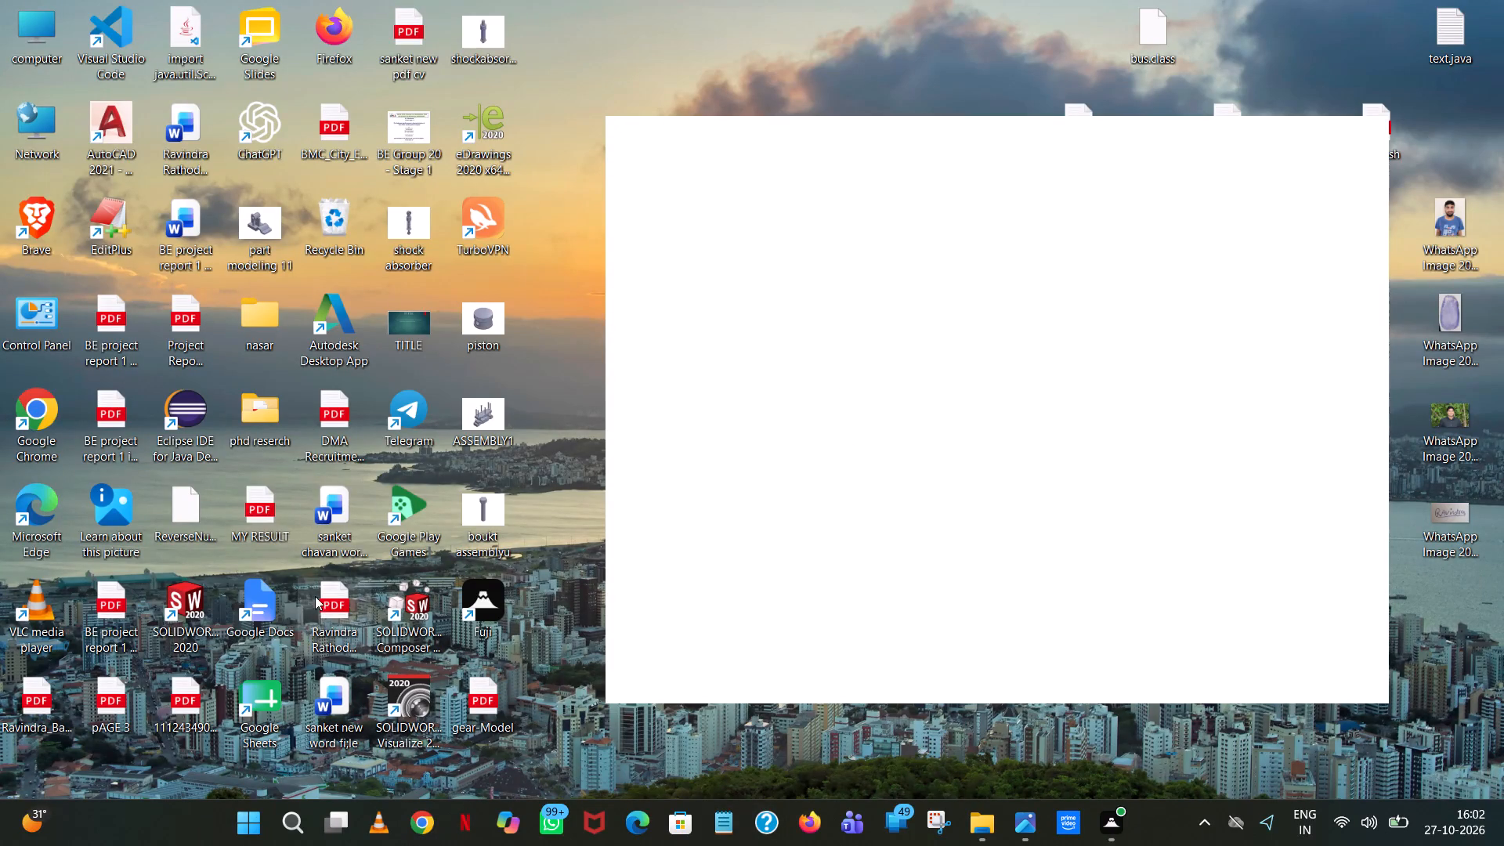
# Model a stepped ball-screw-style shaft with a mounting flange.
# Launch SOLIDWORKS 2020 from the desktop and create a new part document.
pyautogui.doubleClick(173, 598)
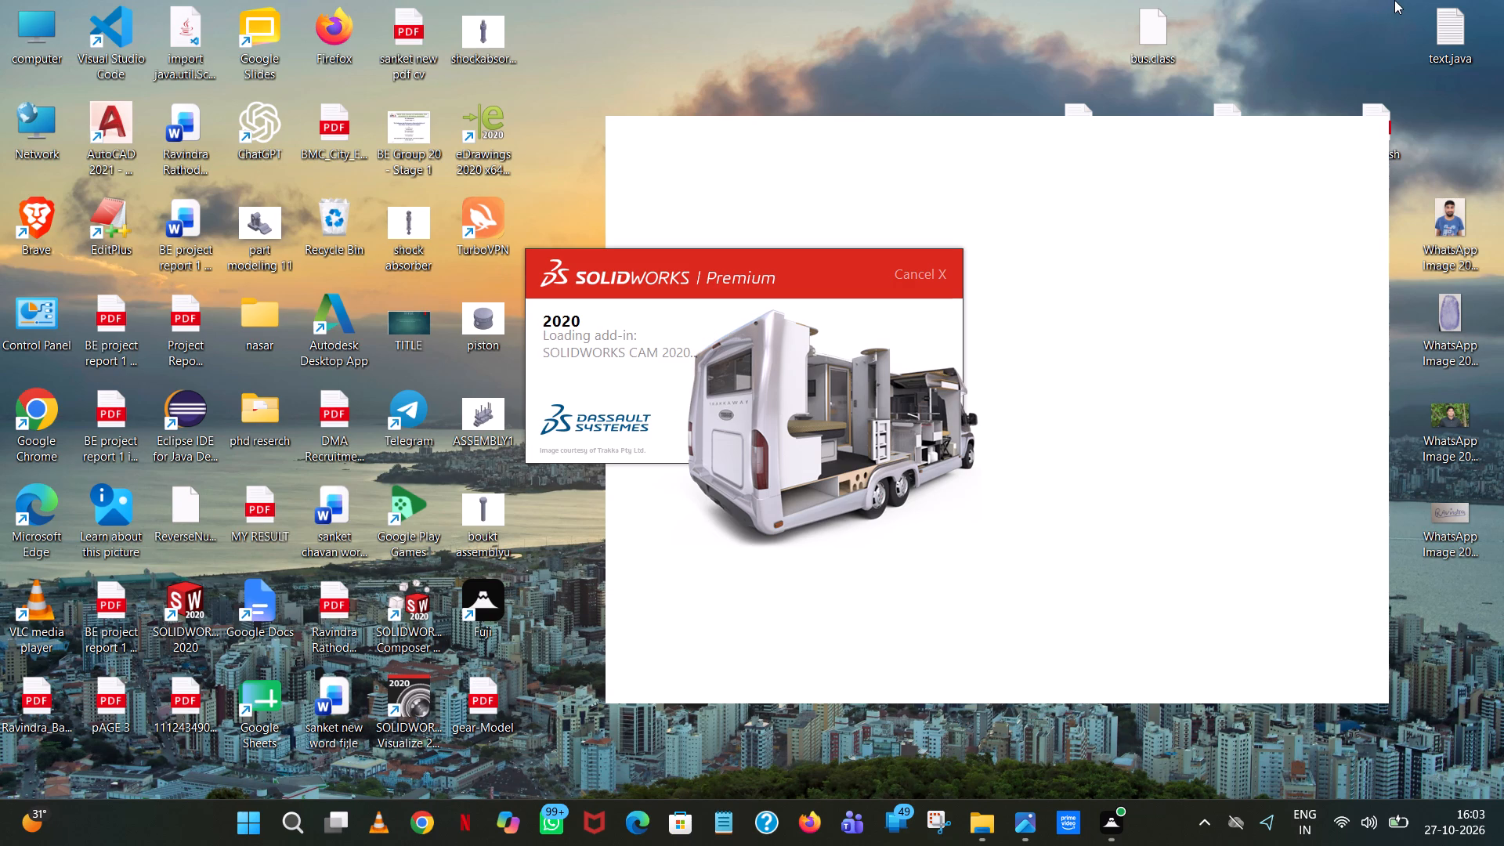
pyautogui.press('Return')
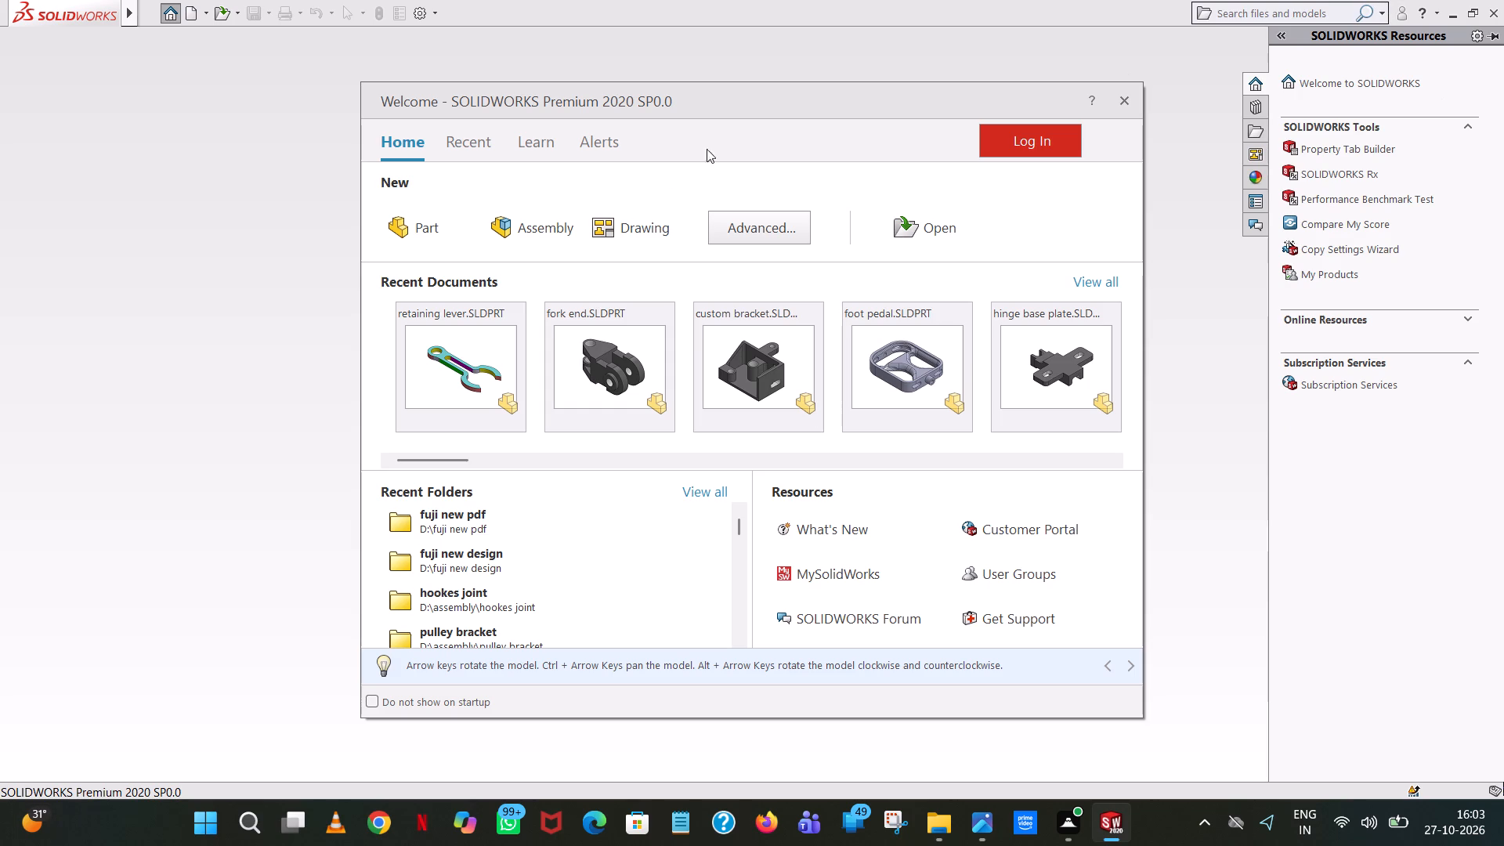
pyautogui.doubleClick(407, 235)
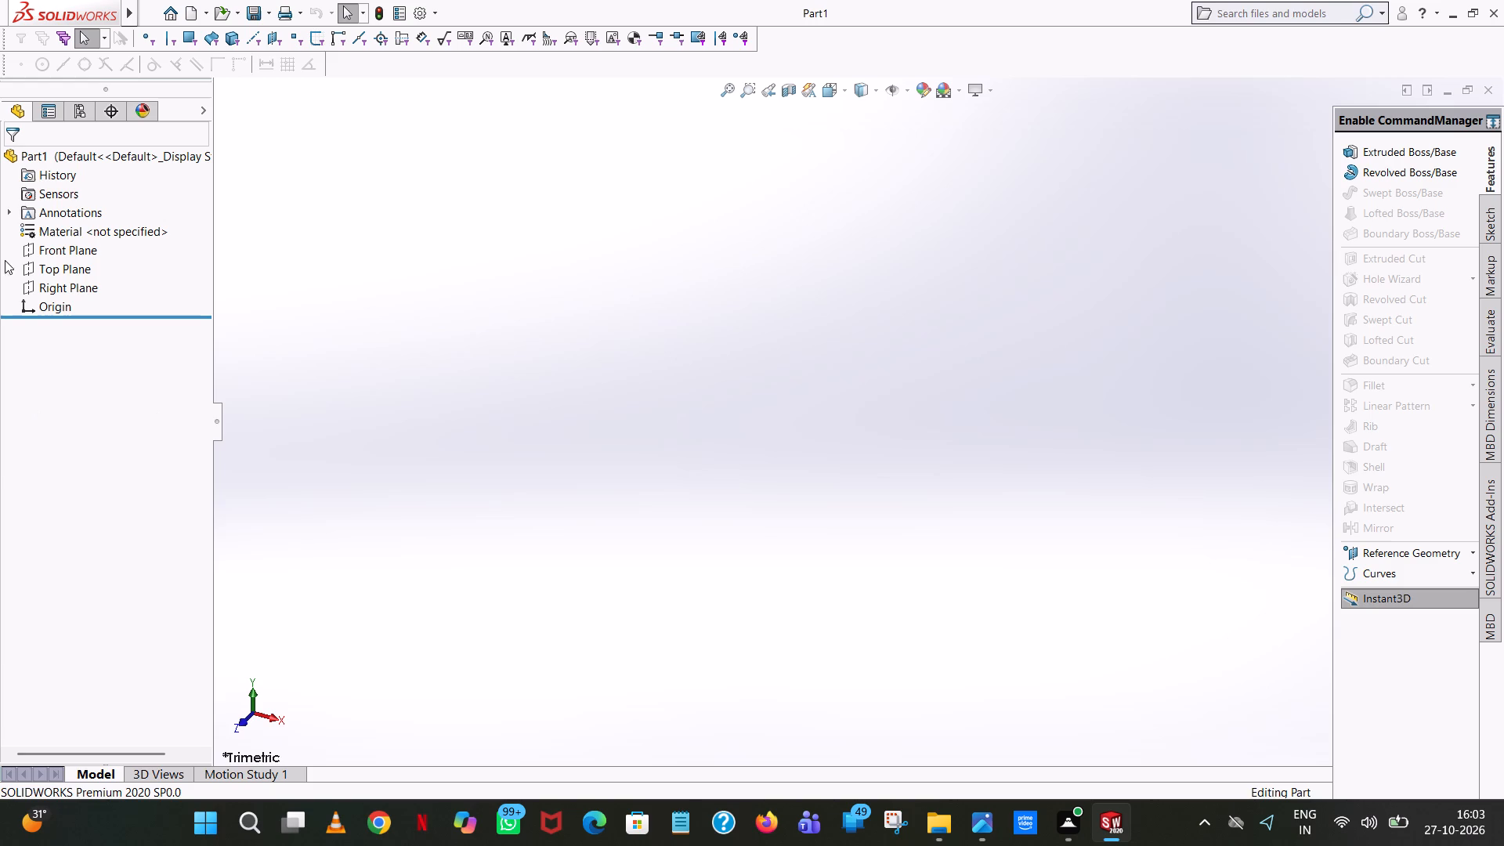
# Open a new sketch on the Front Plane of the empty part.
pyautogui.click(46, 253)
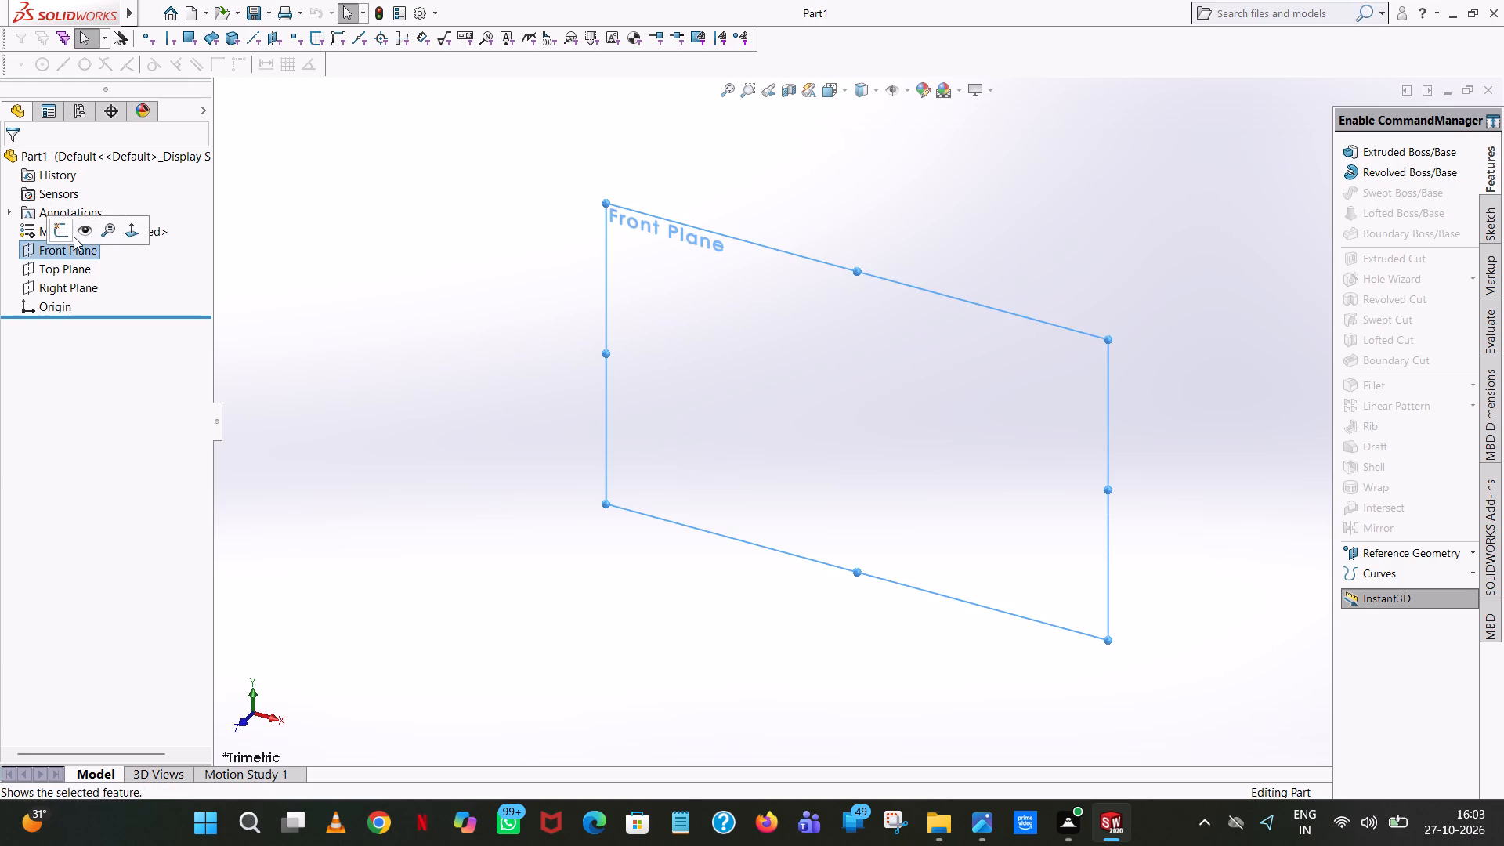
pyautogui.click(63, 232)
pyautogui.scroll(2, 518, 844)
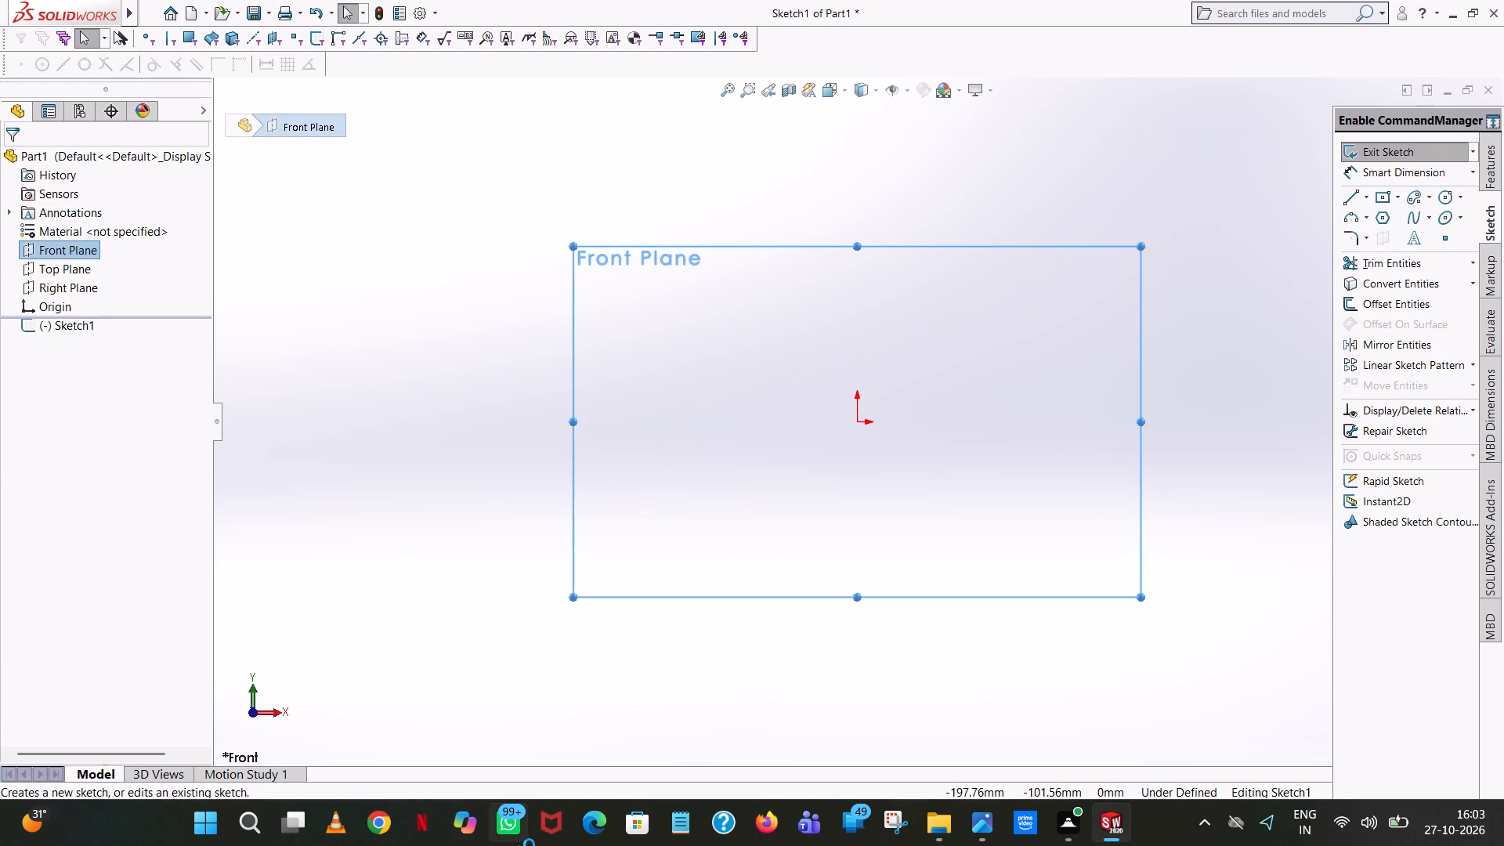
pyautogui.middleClick(518, 844)
pyautogui.scroll(2, 518, 844)
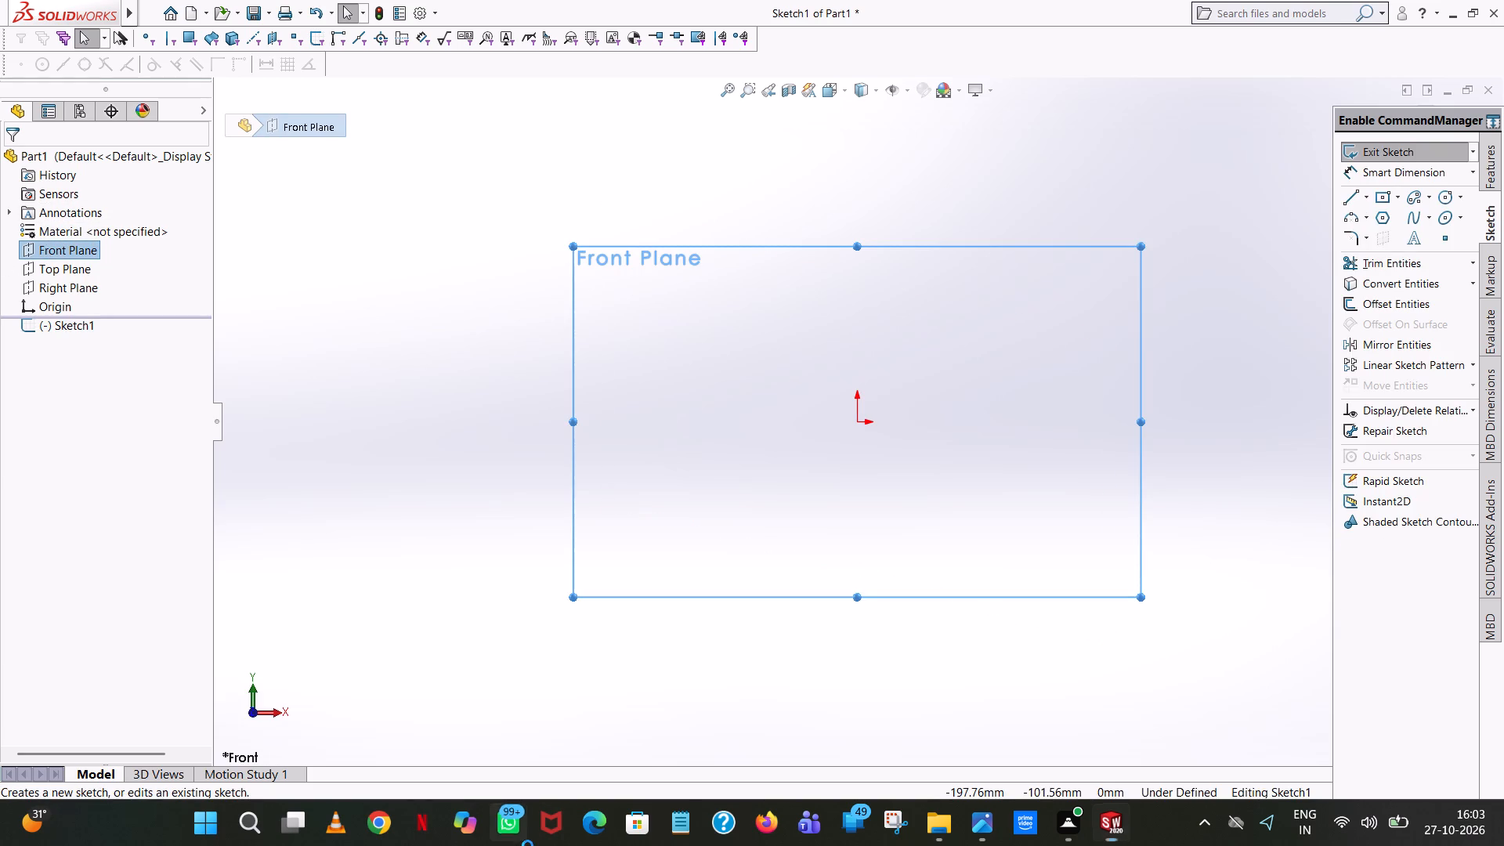
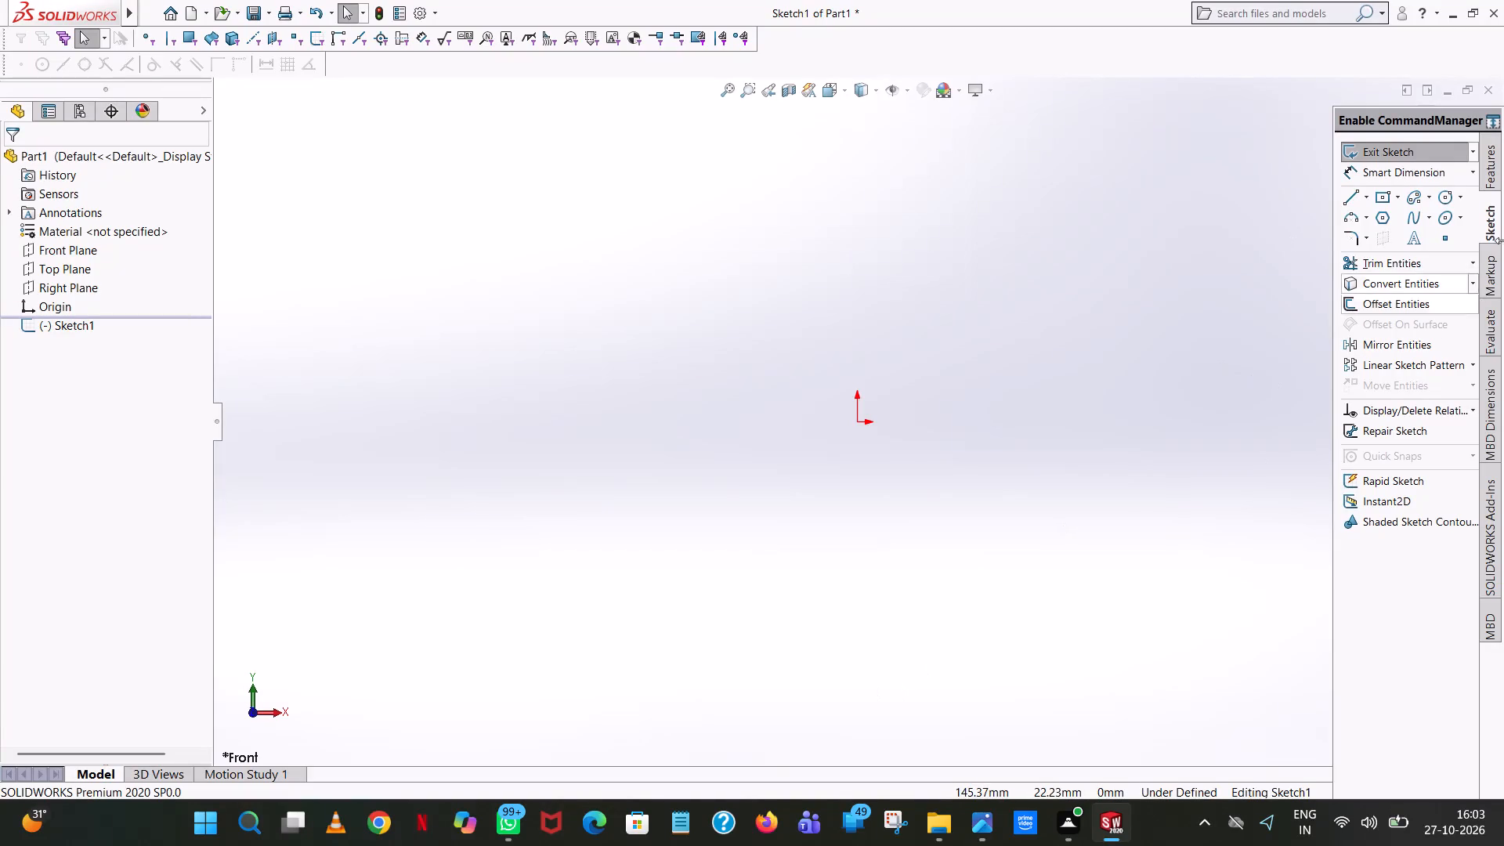
# Sketch a circle centred on the origin with a radius of 130/2 (65 mm).
pyautogui.click(1444, 190)
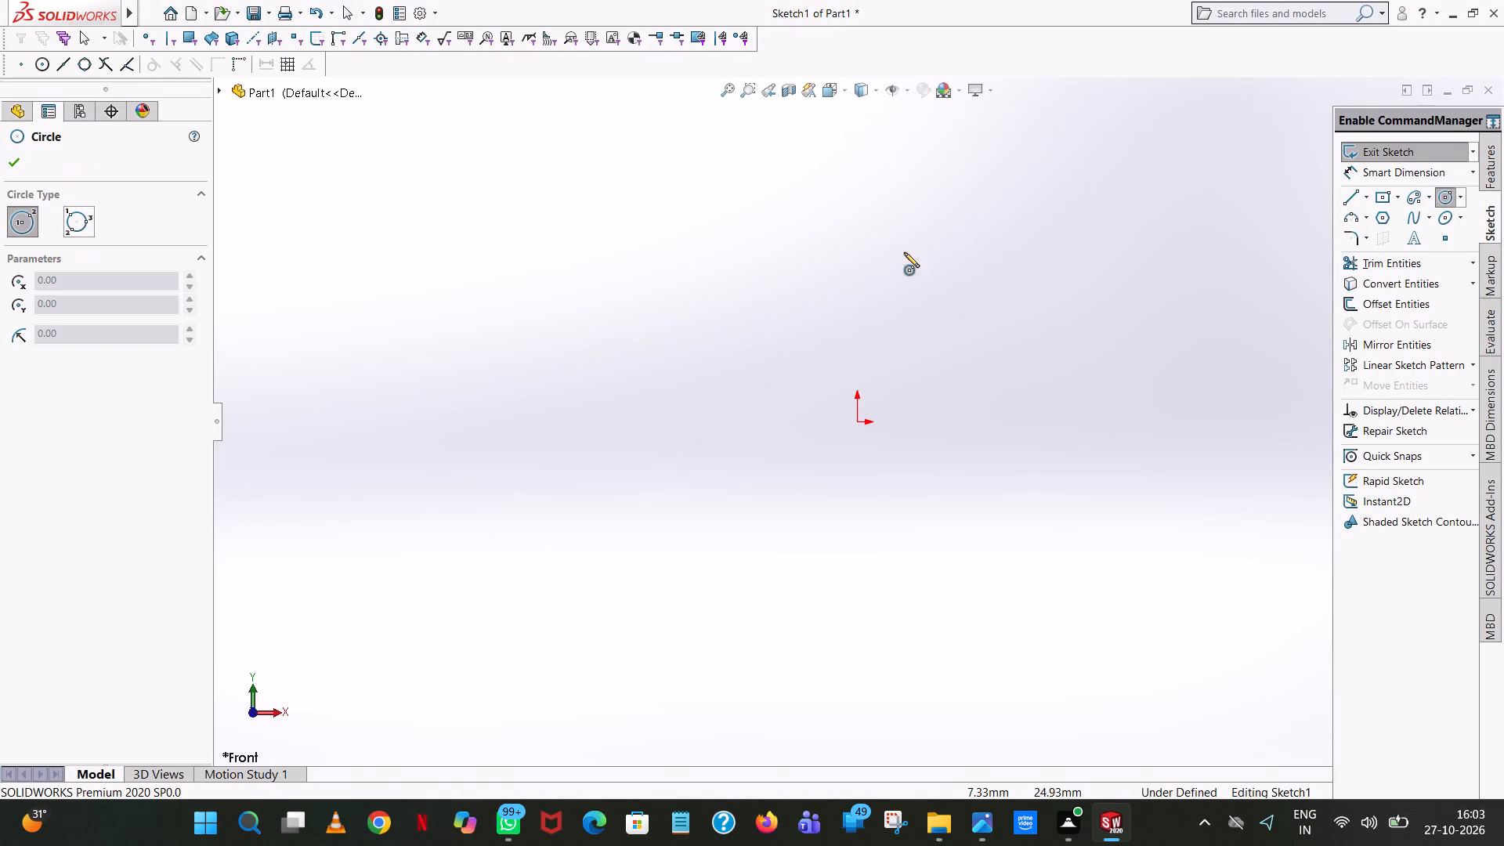
pyautogui.click(854, 423)
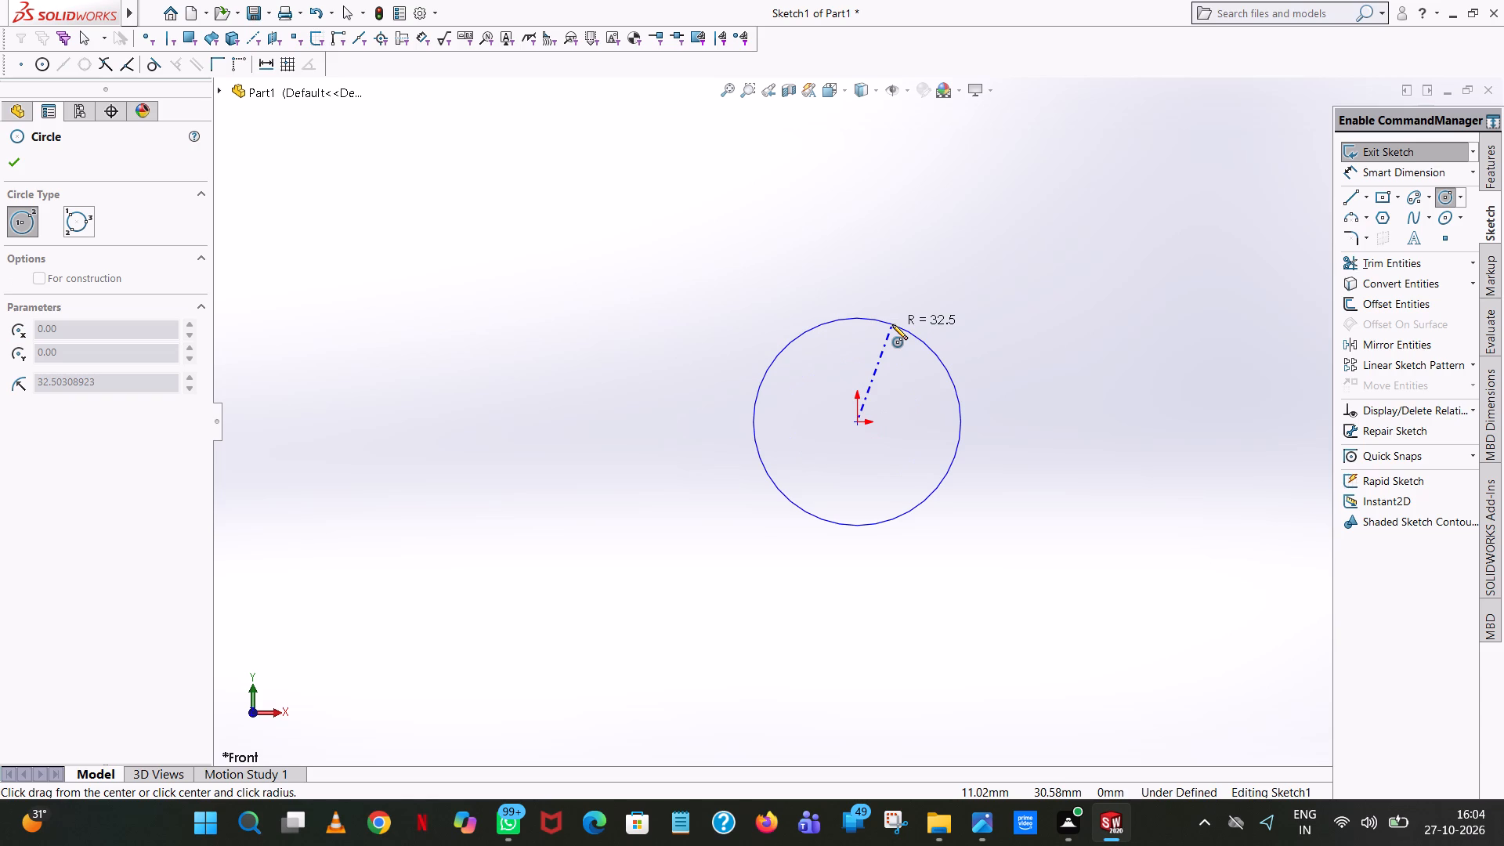
pyautogui.click(892, 324)
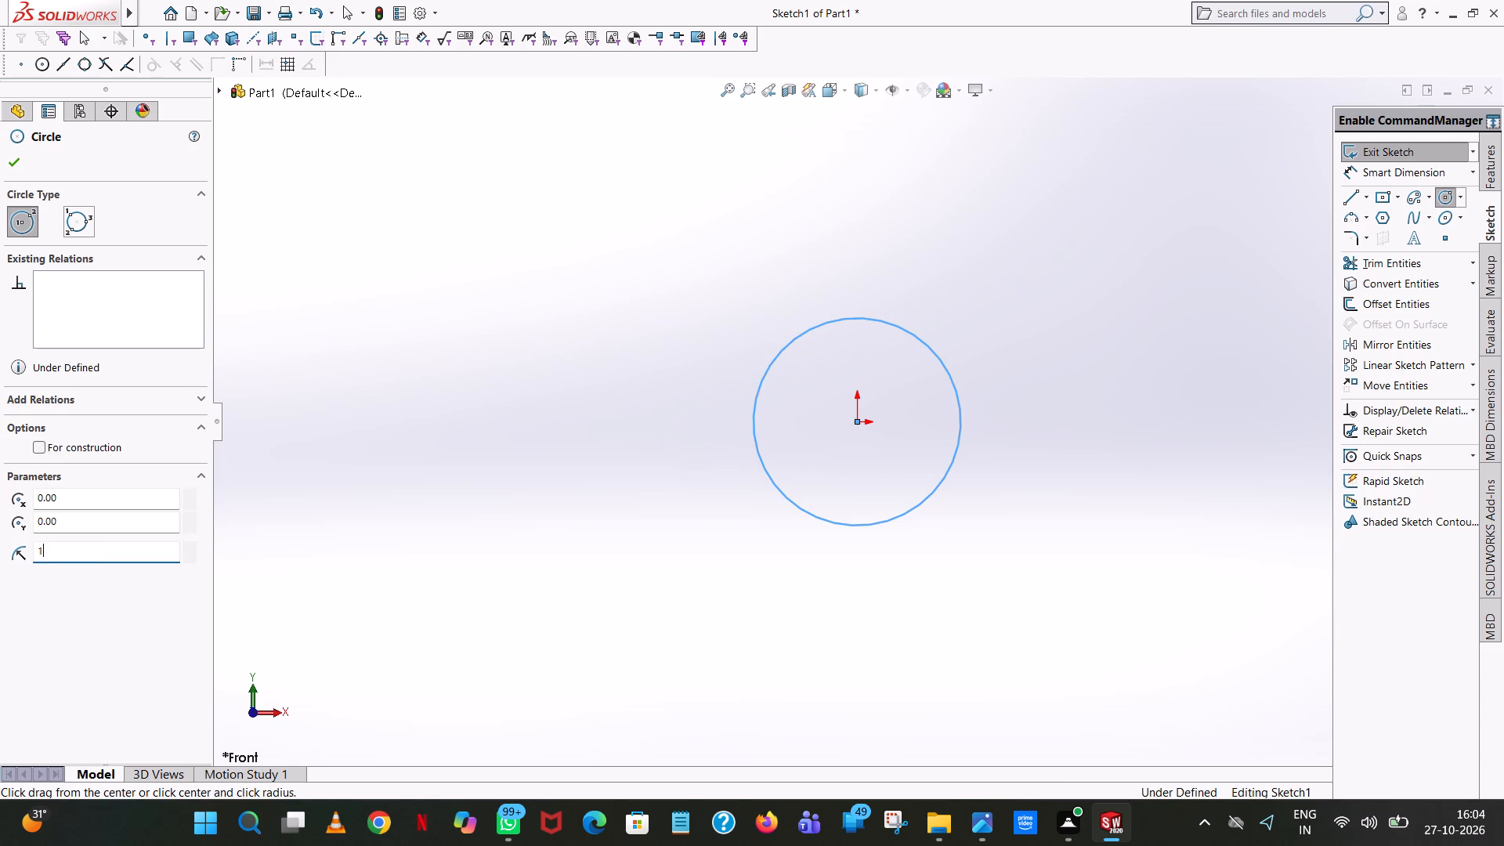
pyautogui.press('1')
pyautogui.press('Return')
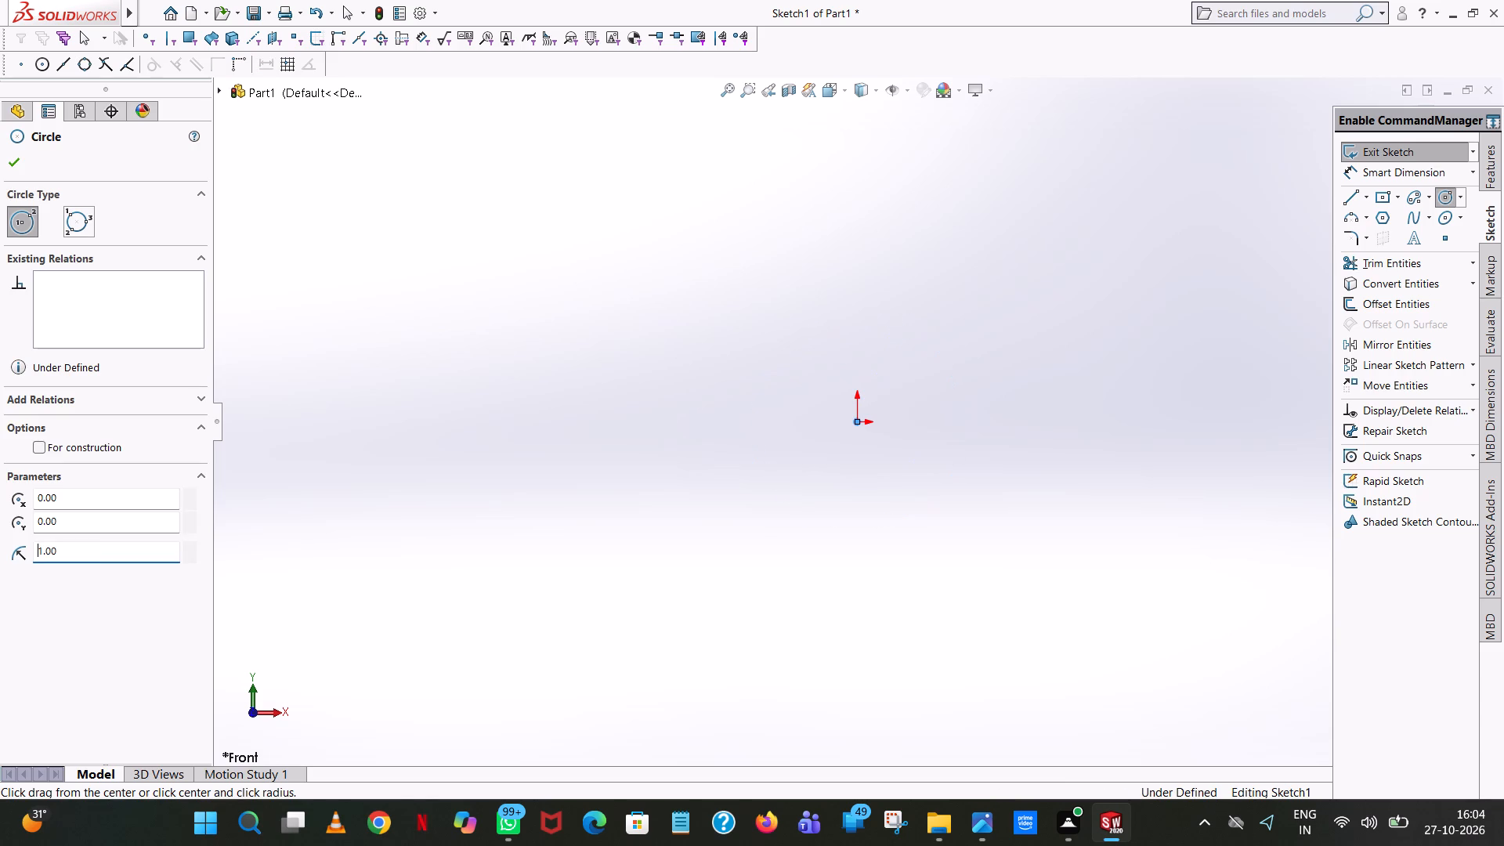
pyautogui.press('3')
pyautogui.press('BackSpace')
pyautogui.press('BackSpace')
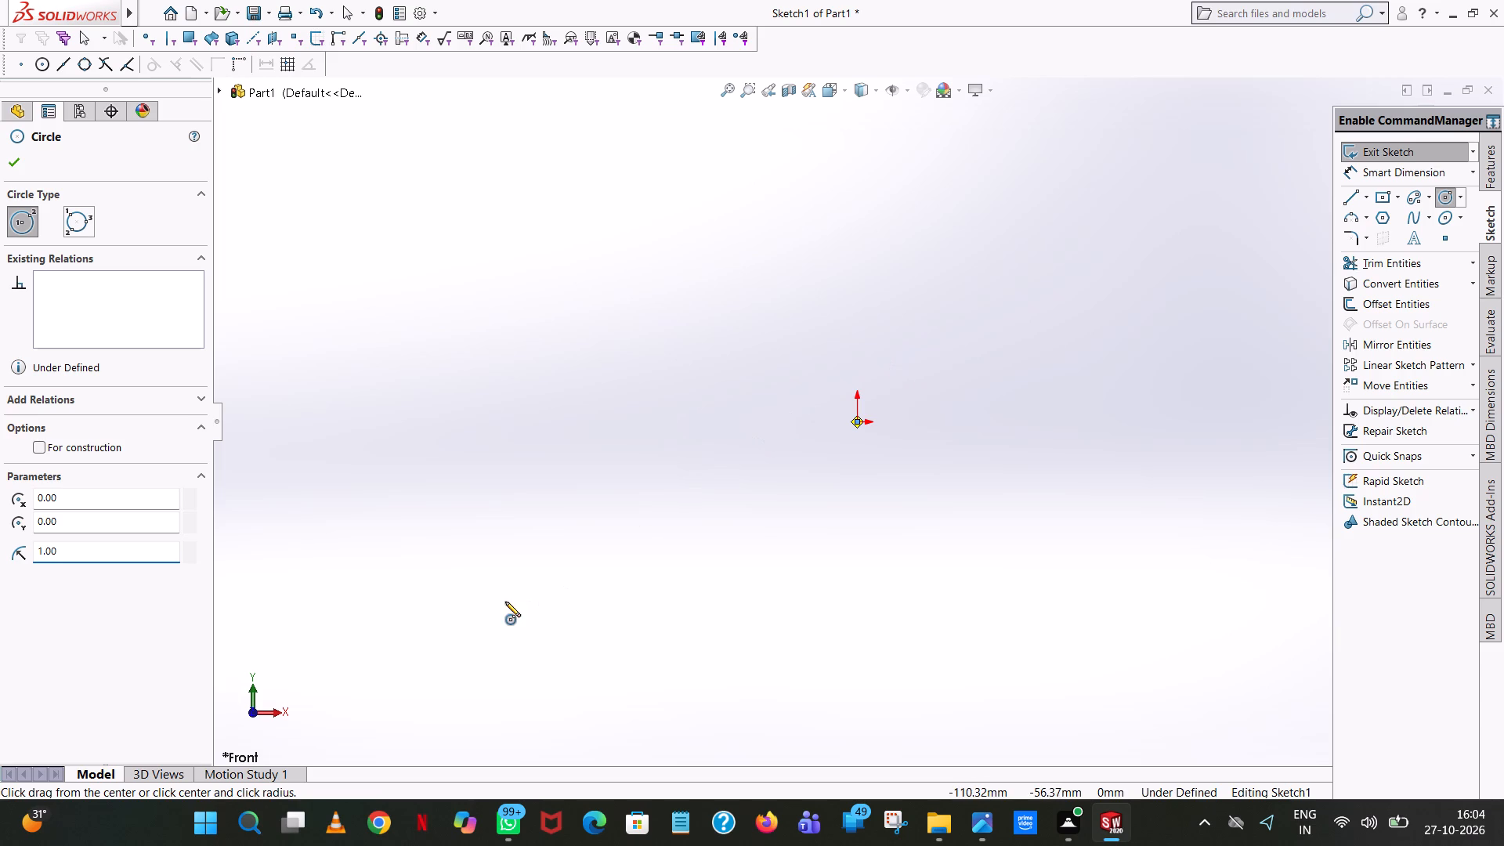
pyautogui.click(91, 548)
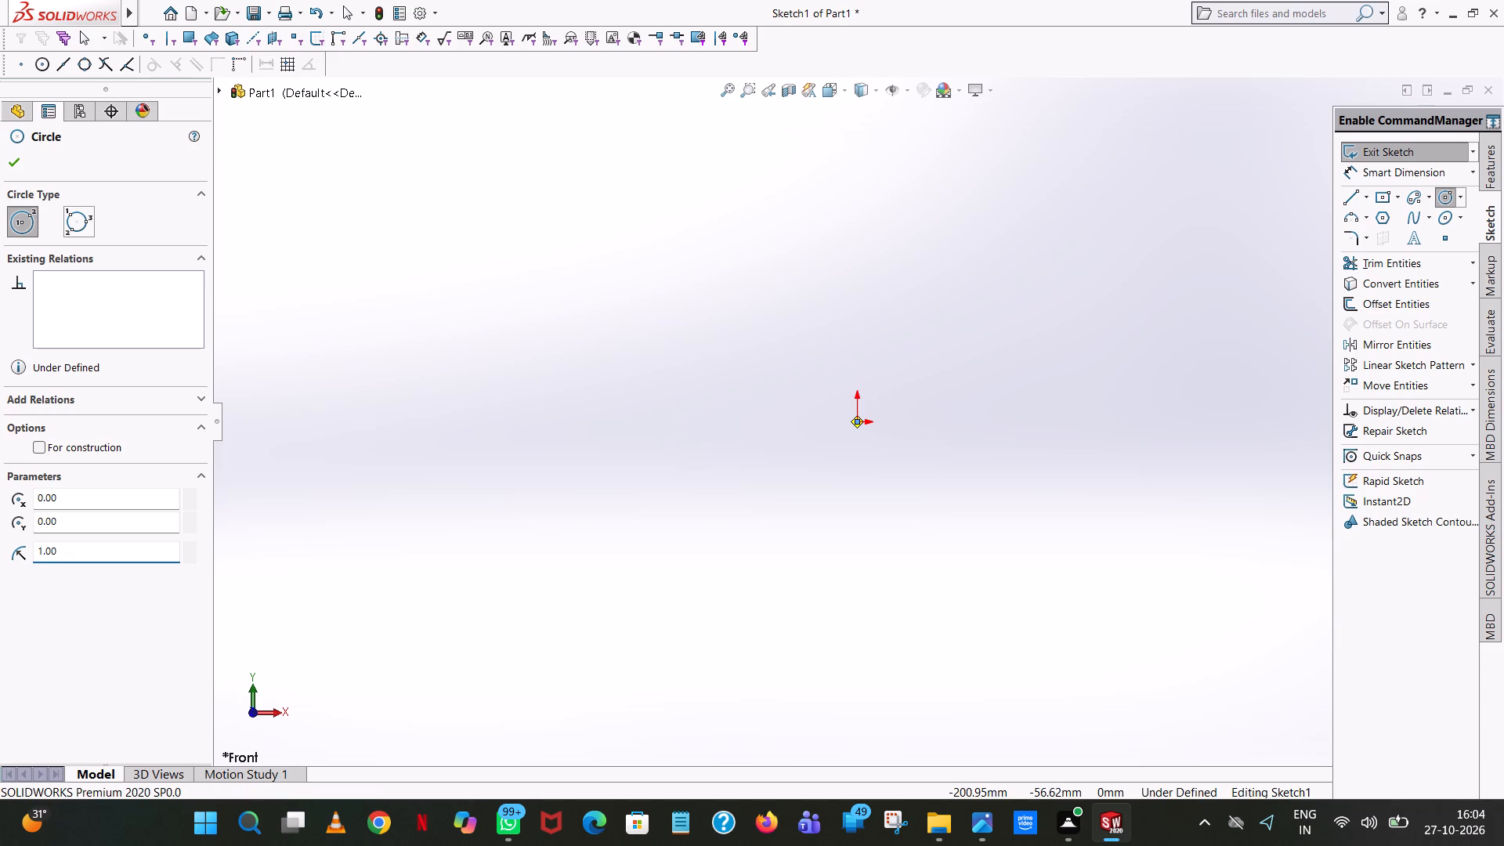
pyautogui.press('BackSpace')
pyautogui.press('BackSpace')
pyautogui.press('BackSpace')
pyautogui.press('BackSpace')
pyautogui.press('BackSpace')
pyautogui.press('BackSpace')
pyautogui.write('130/2')
pyautogui.press('Return')
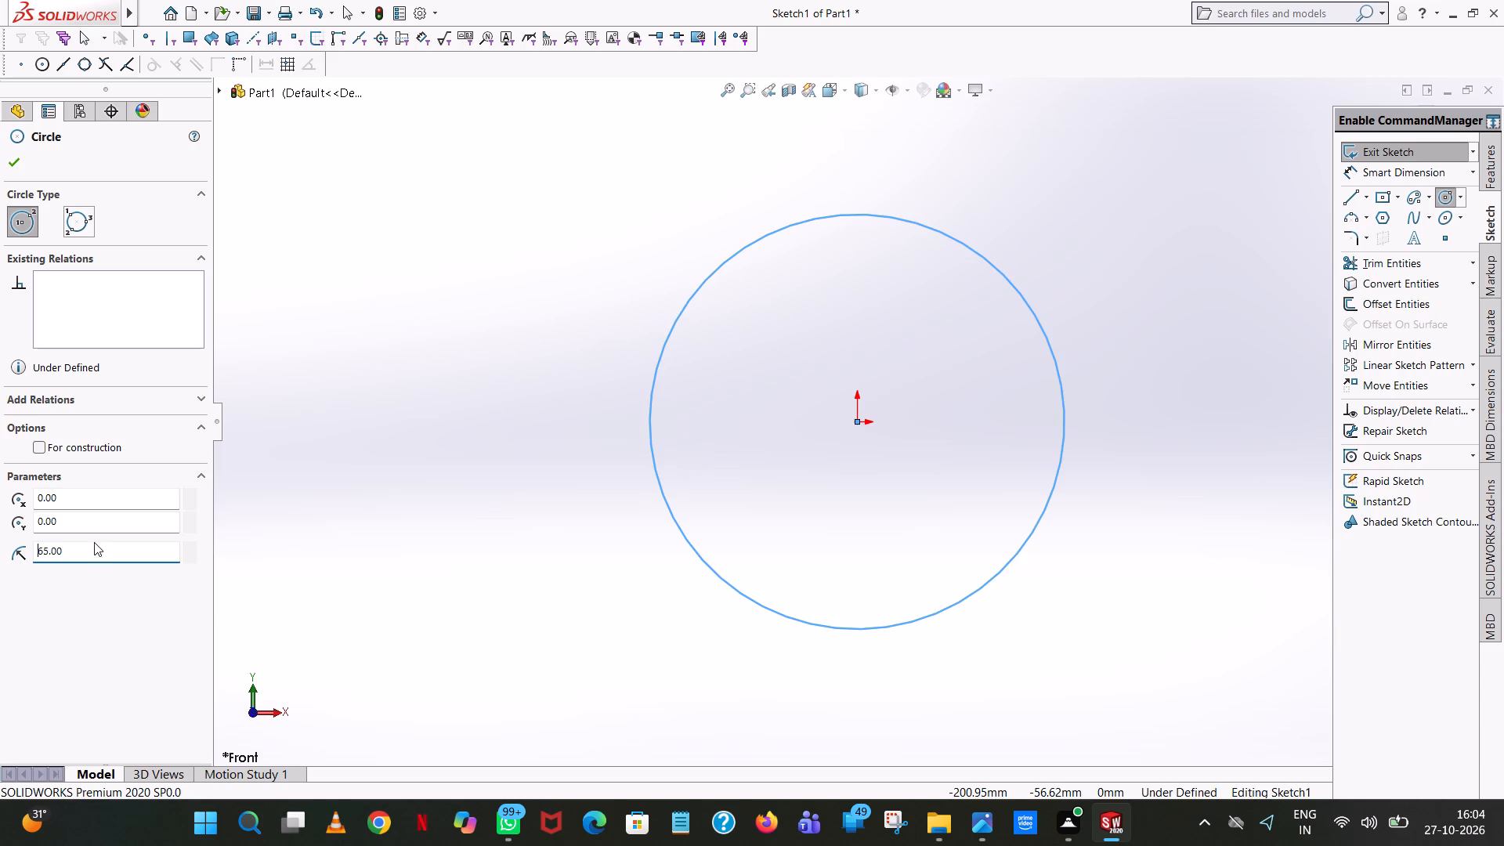
pyautogui.scroll(2, 632, 300)
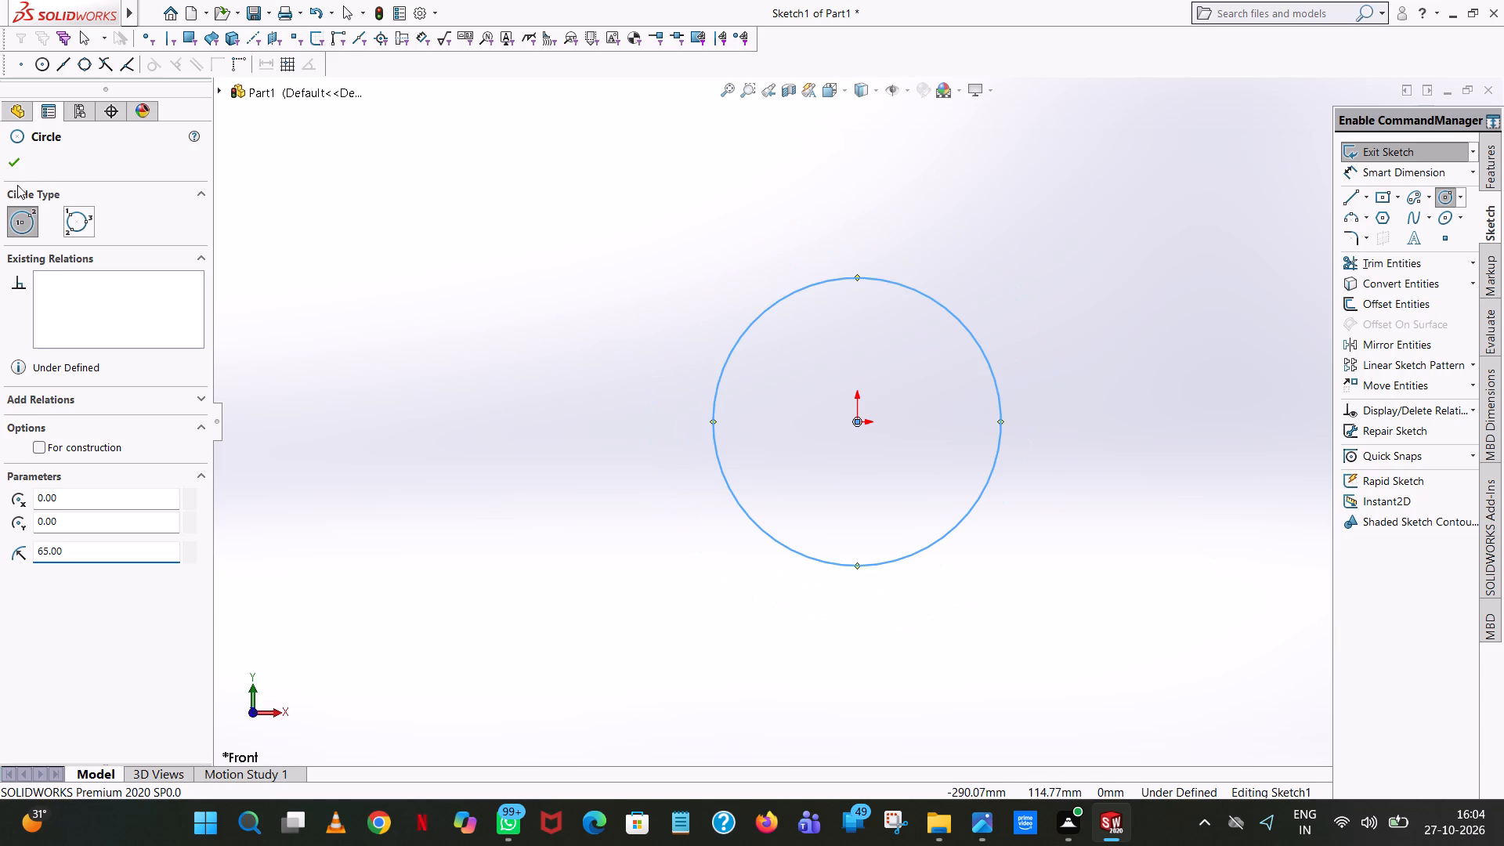
pyautogui.click(16, 168)
pyautogui.click(1024, 254)
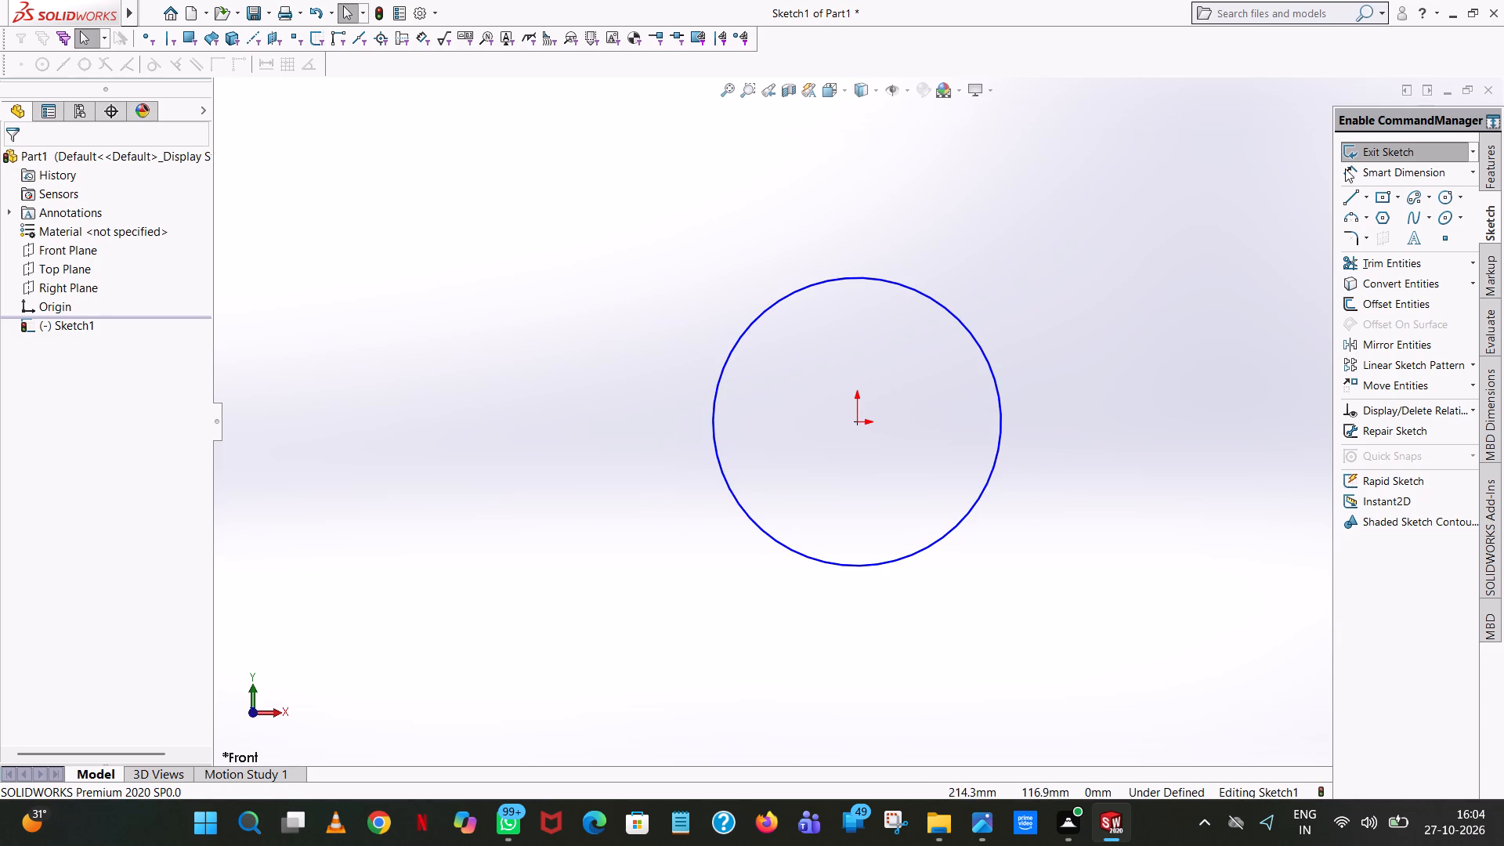
# Dimension the circle's diameter at 130 mm.
pyautogui.click(1358, 177)
pyautogui.click(961, 322)
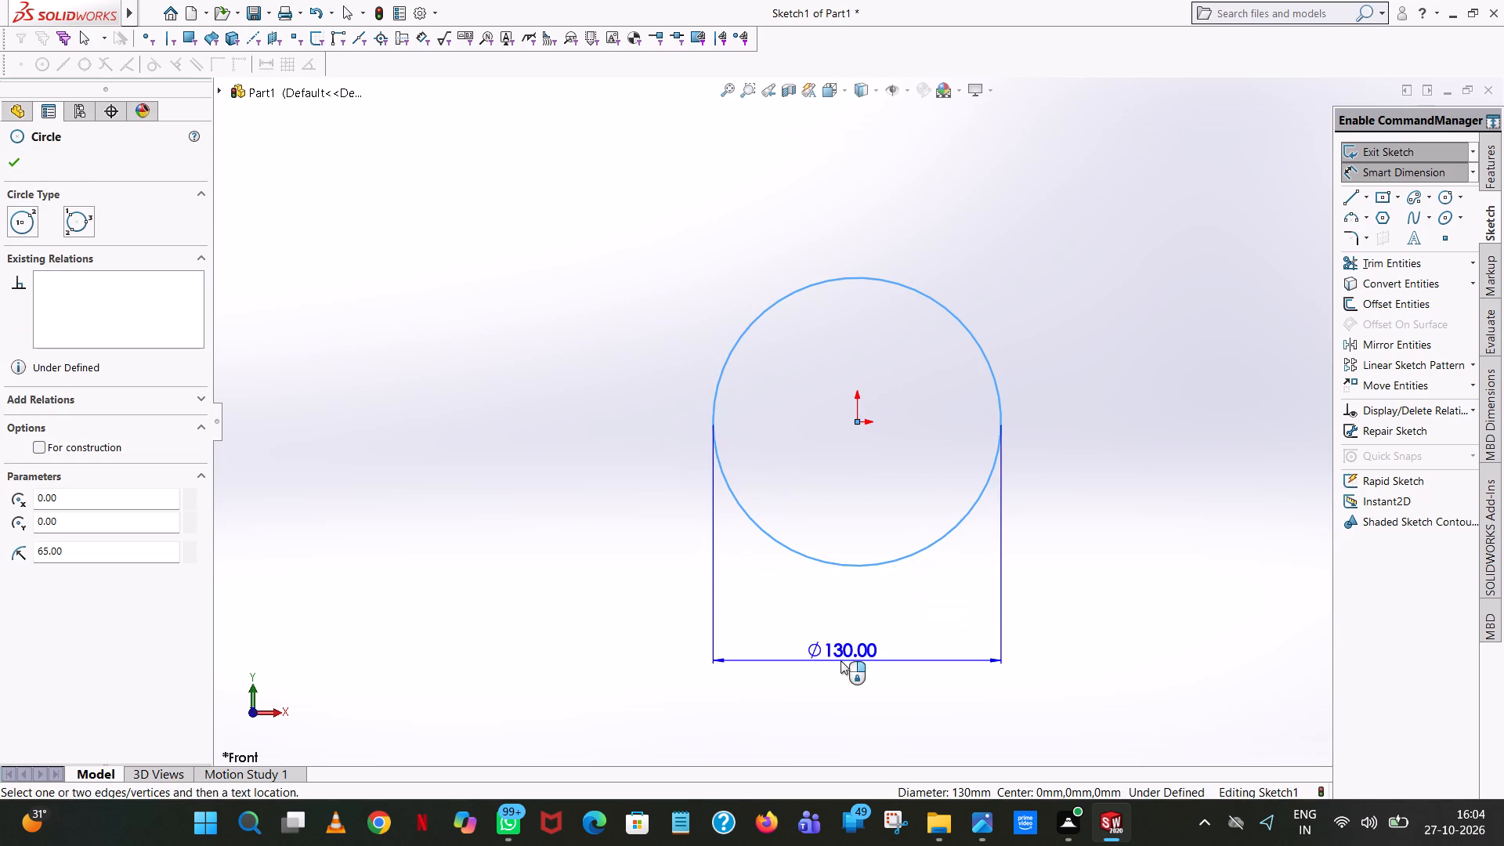
pyautogui.click(841, 660)
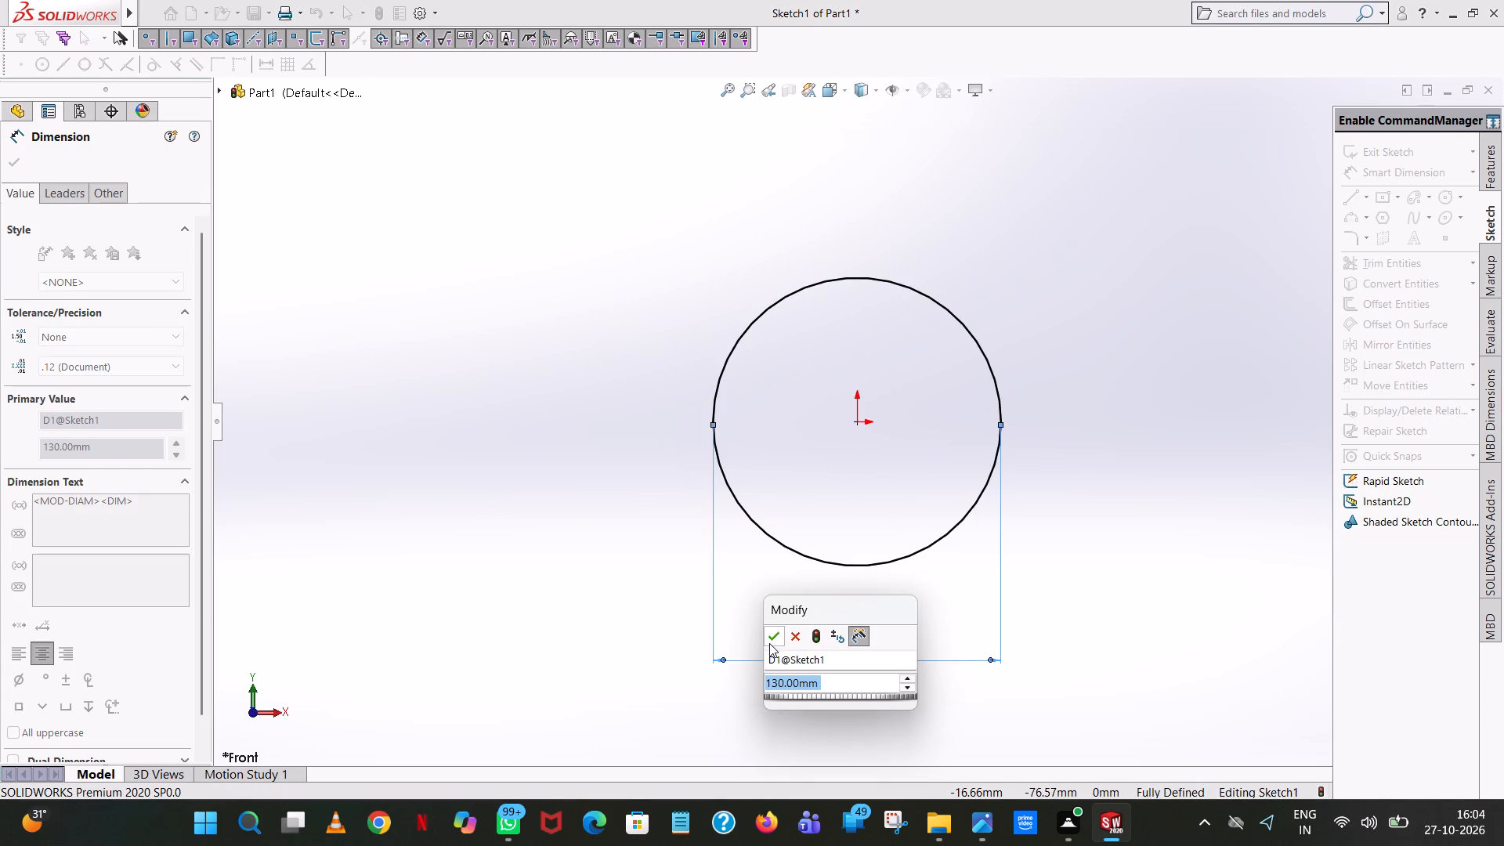
pyautogui.click(769, 642)
pyautogui.click(1043, 260)
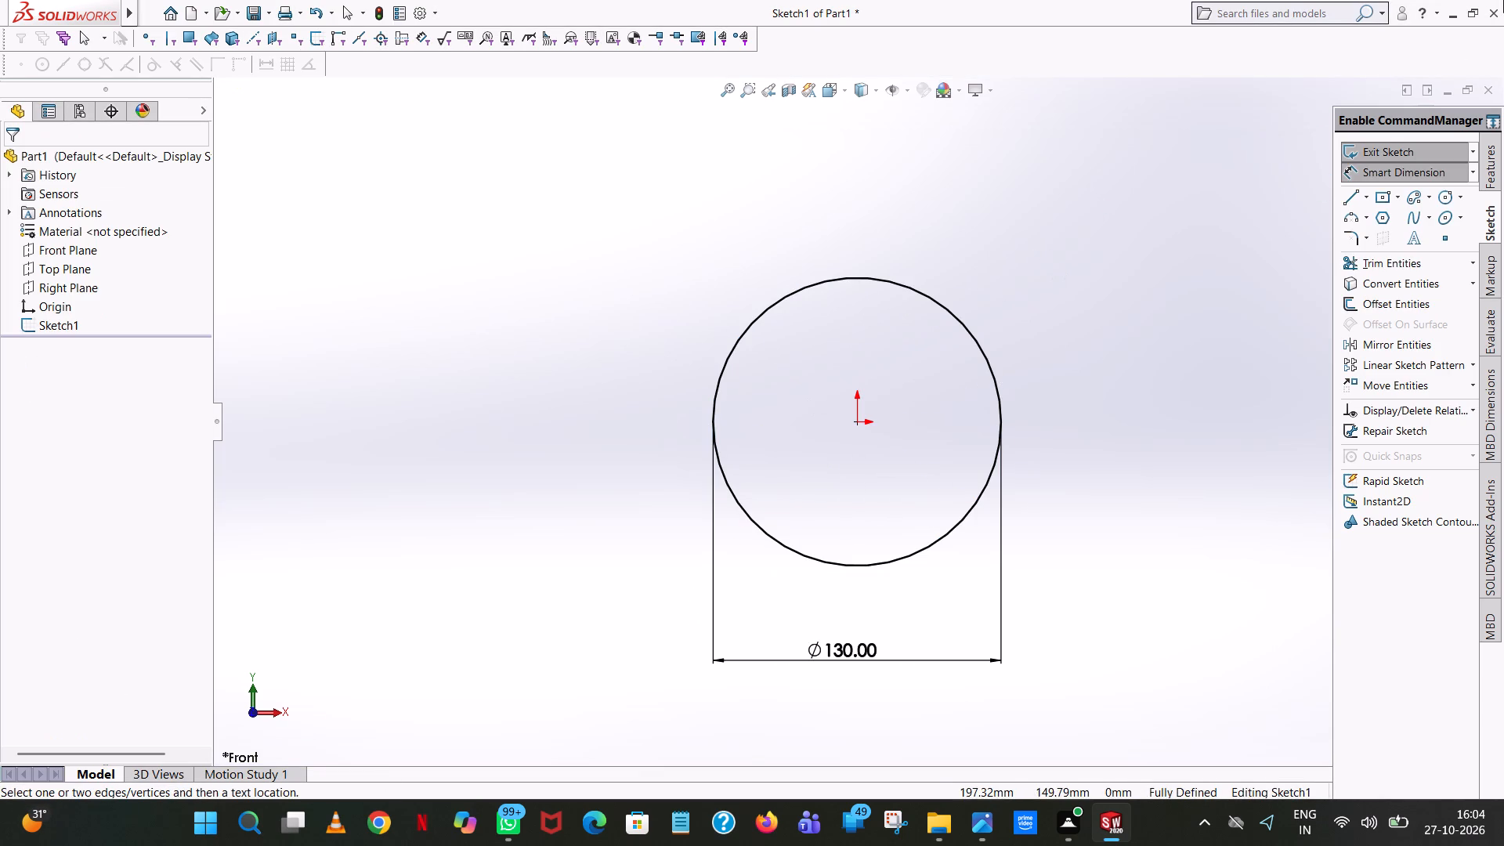
# Extrude the circle as a blind boss 170 mm deep in the reversed direction from the sketch plane.
pyautogui.scroll(3, 989, 318)
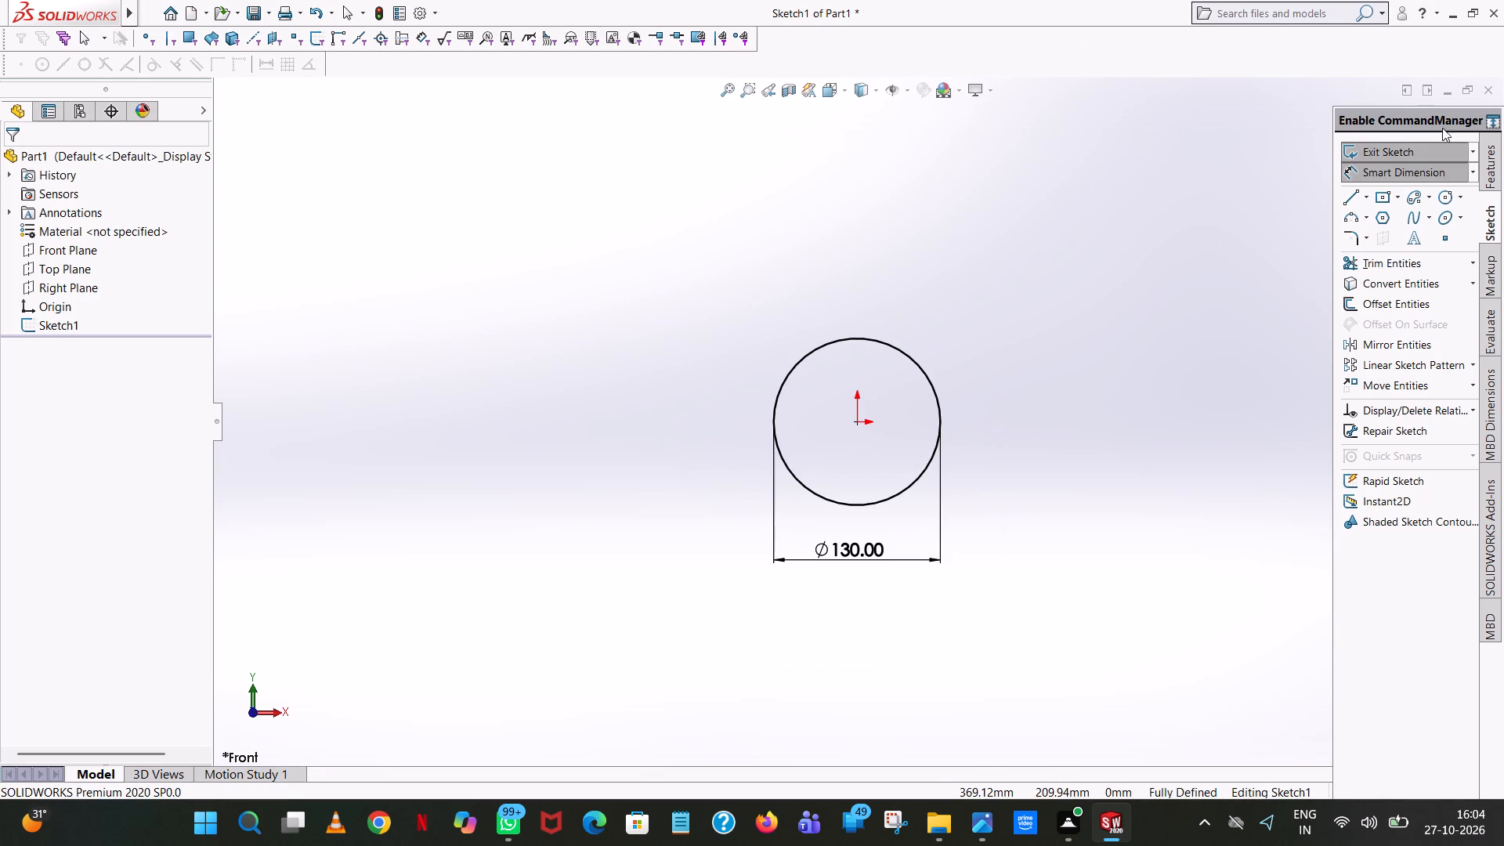
pyautogui.click(1495, 162)
pyautogui.click(1412, 157)
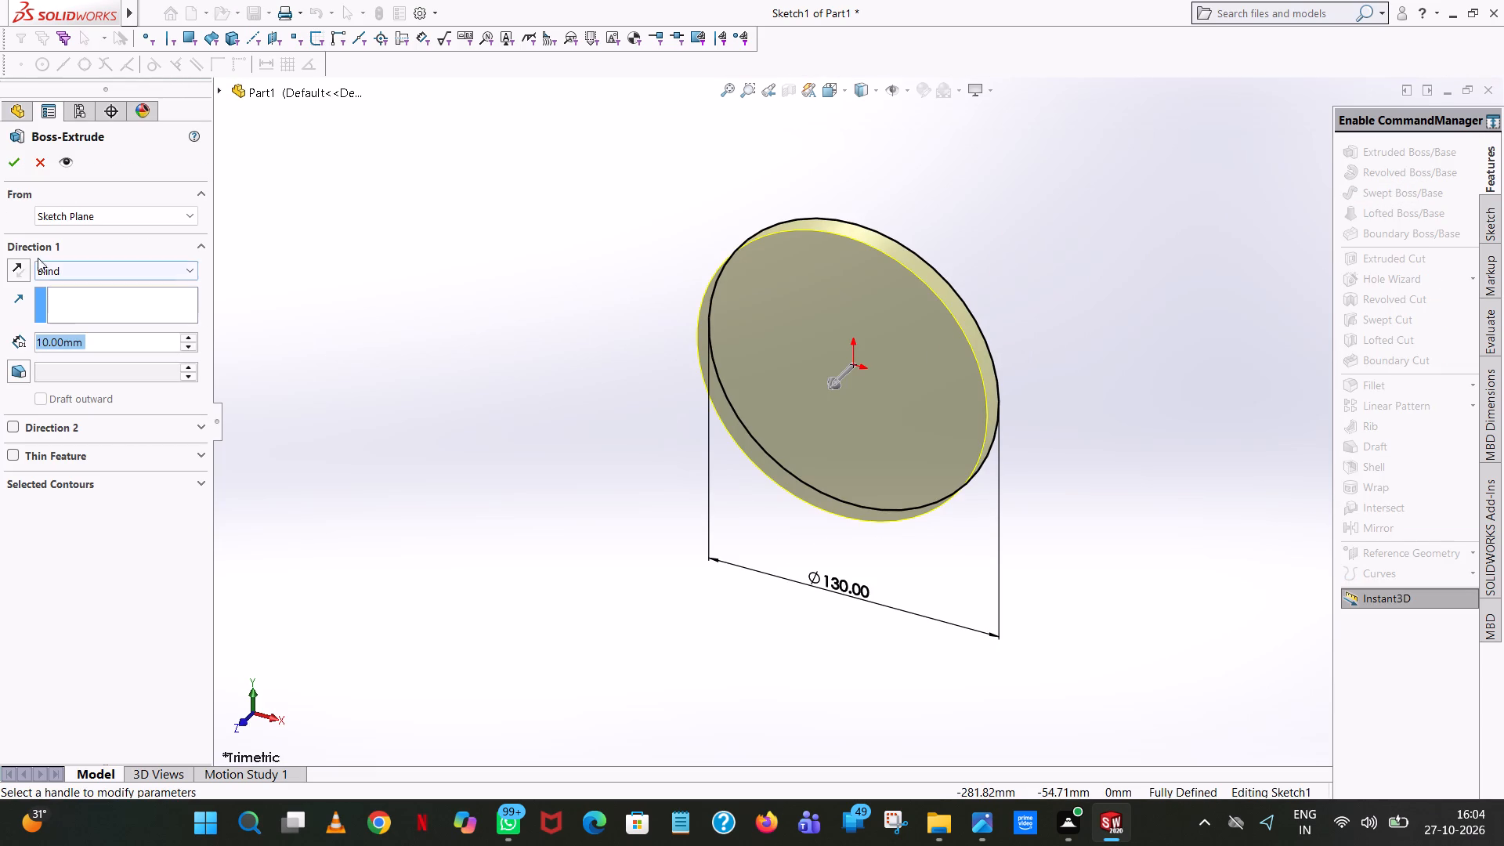
pyautogui.click(12, 264)
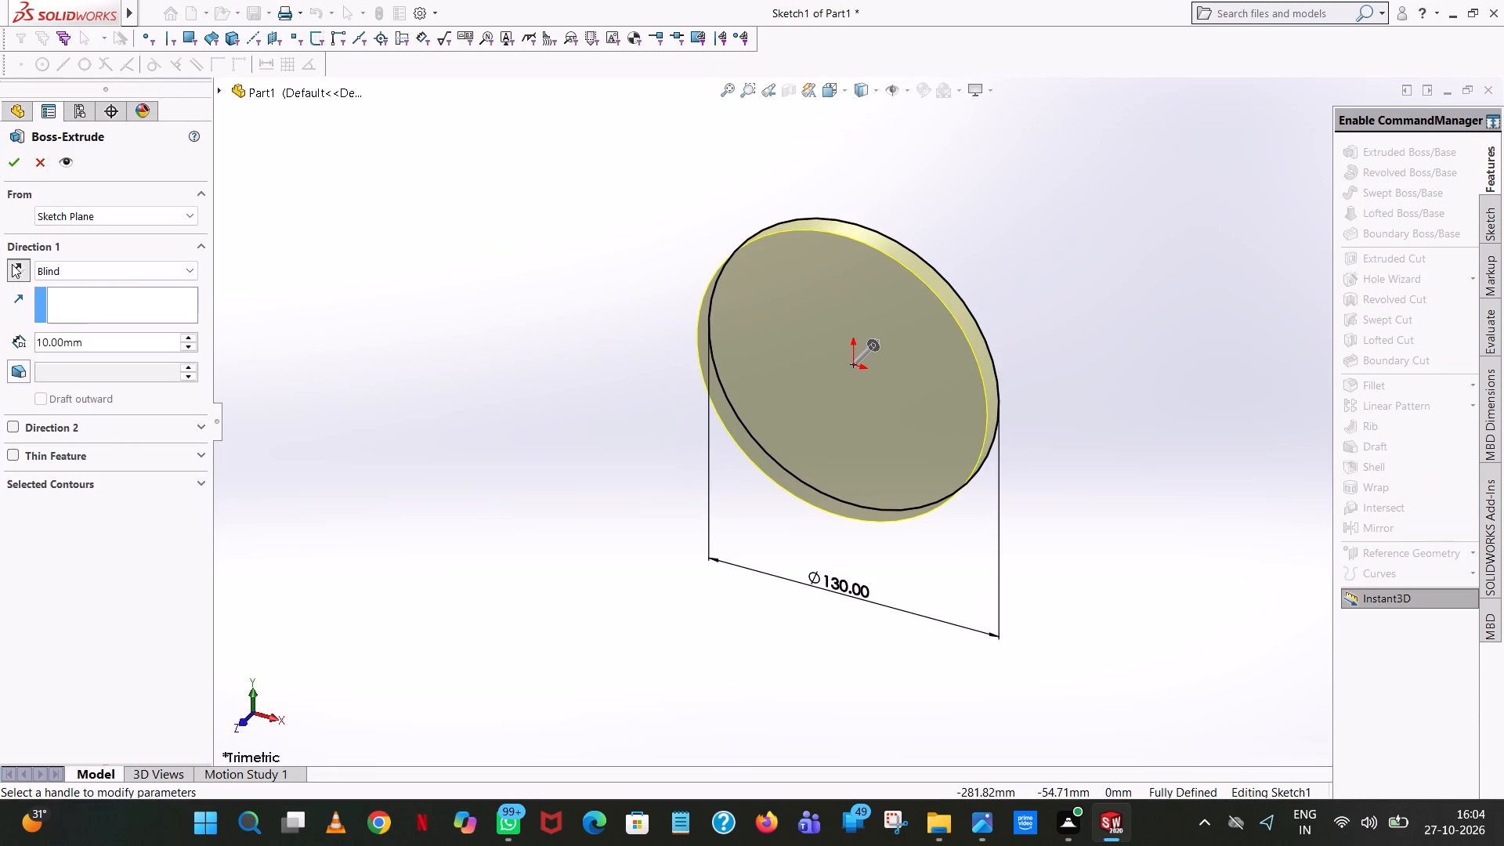
pyautogui.scroll(1, 566, 553)
pyautogui.moveTo(566, 553); pyautogui.dragTo(597, 380, button='middle')
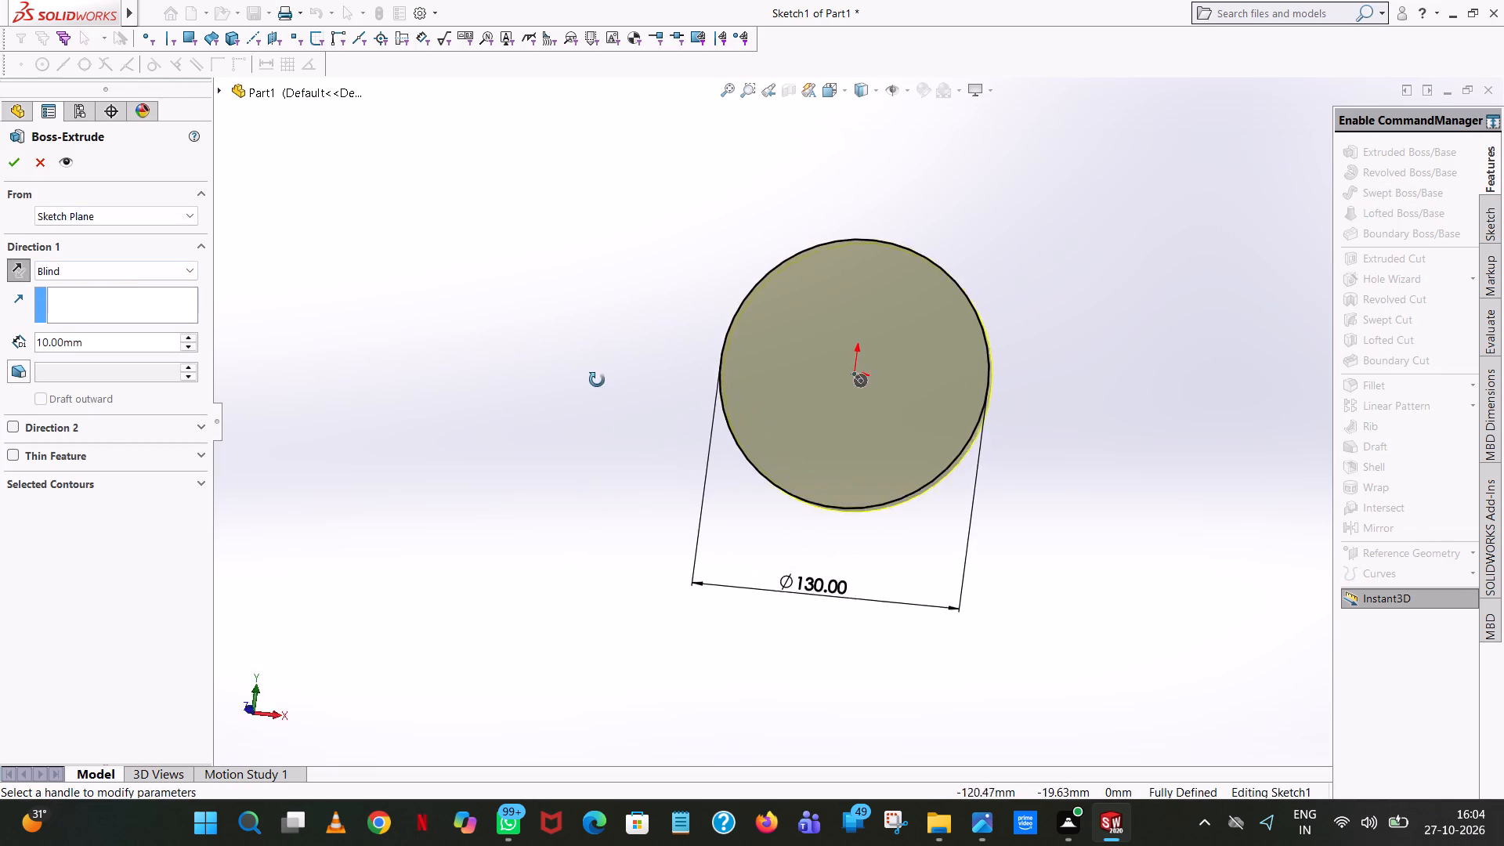
pyautogui.moveTo(597, 380); pyautogui.dragTo(472, 485, button='middle')
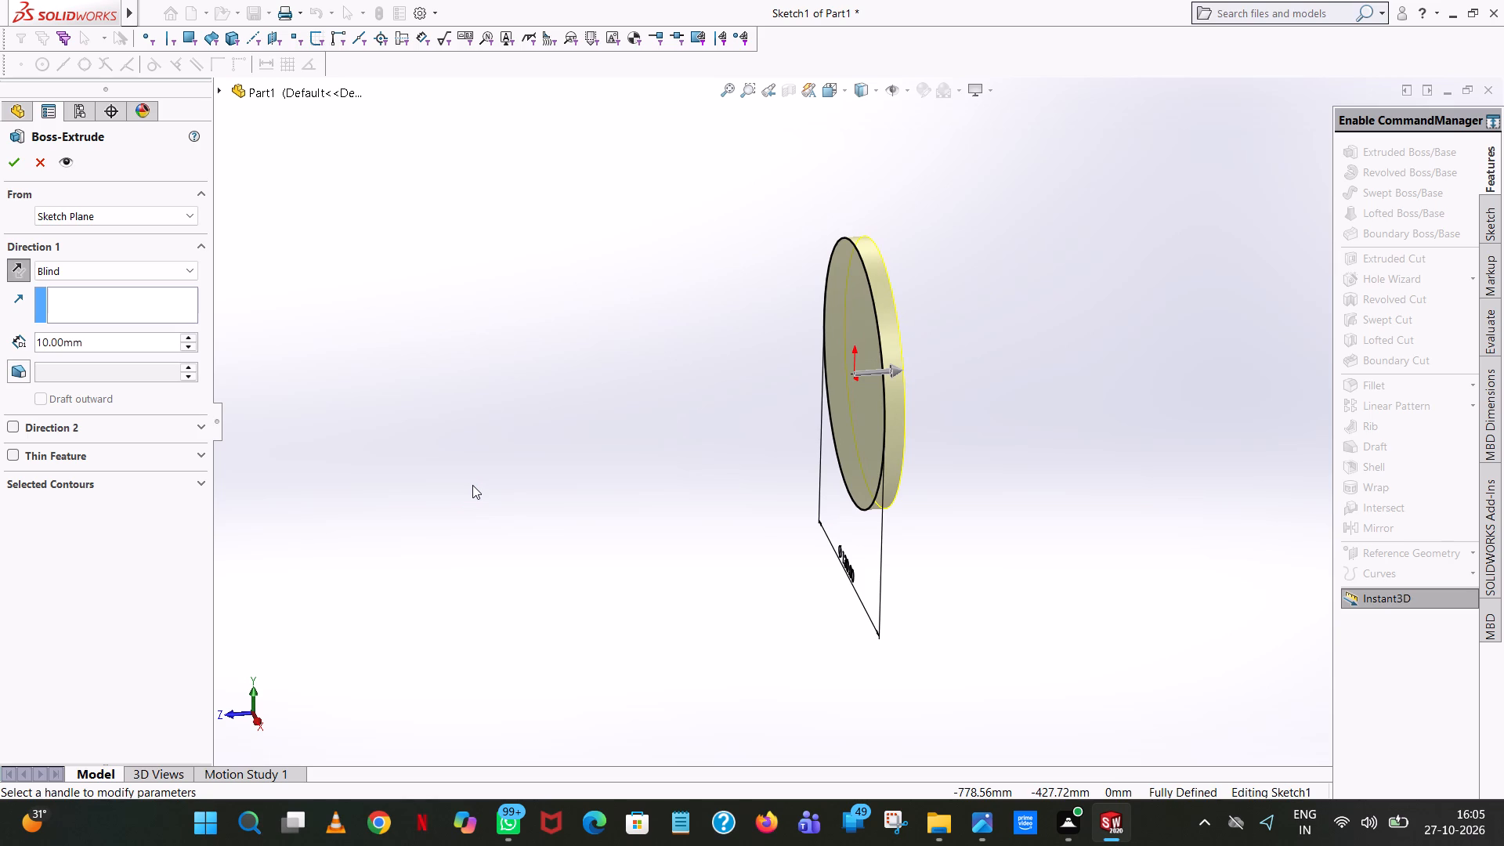
pyautogui.scroll(1, 472, 485)
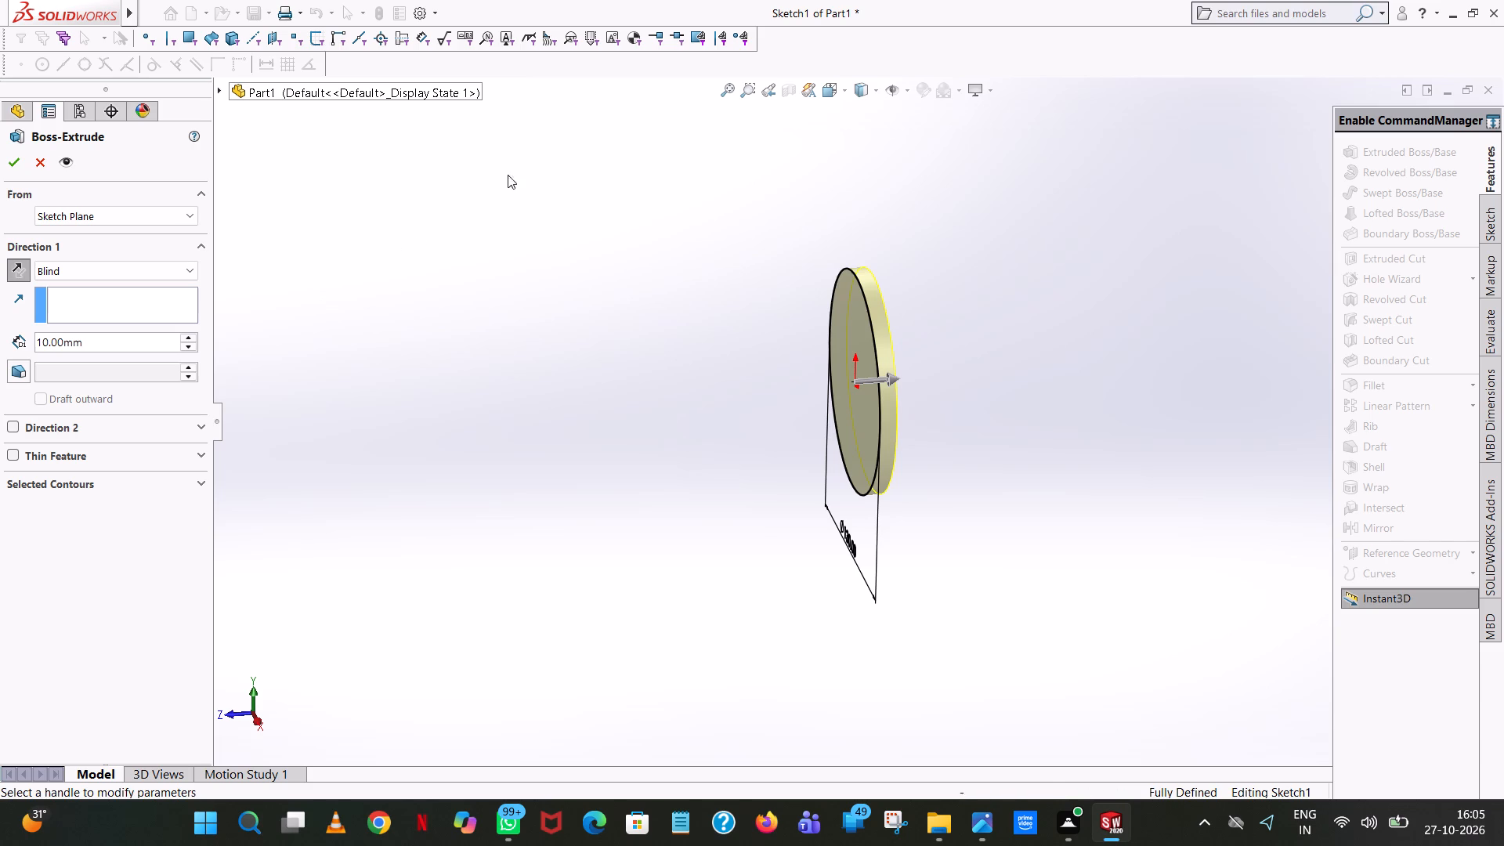
pyautogui.doubleClick(98, 344)
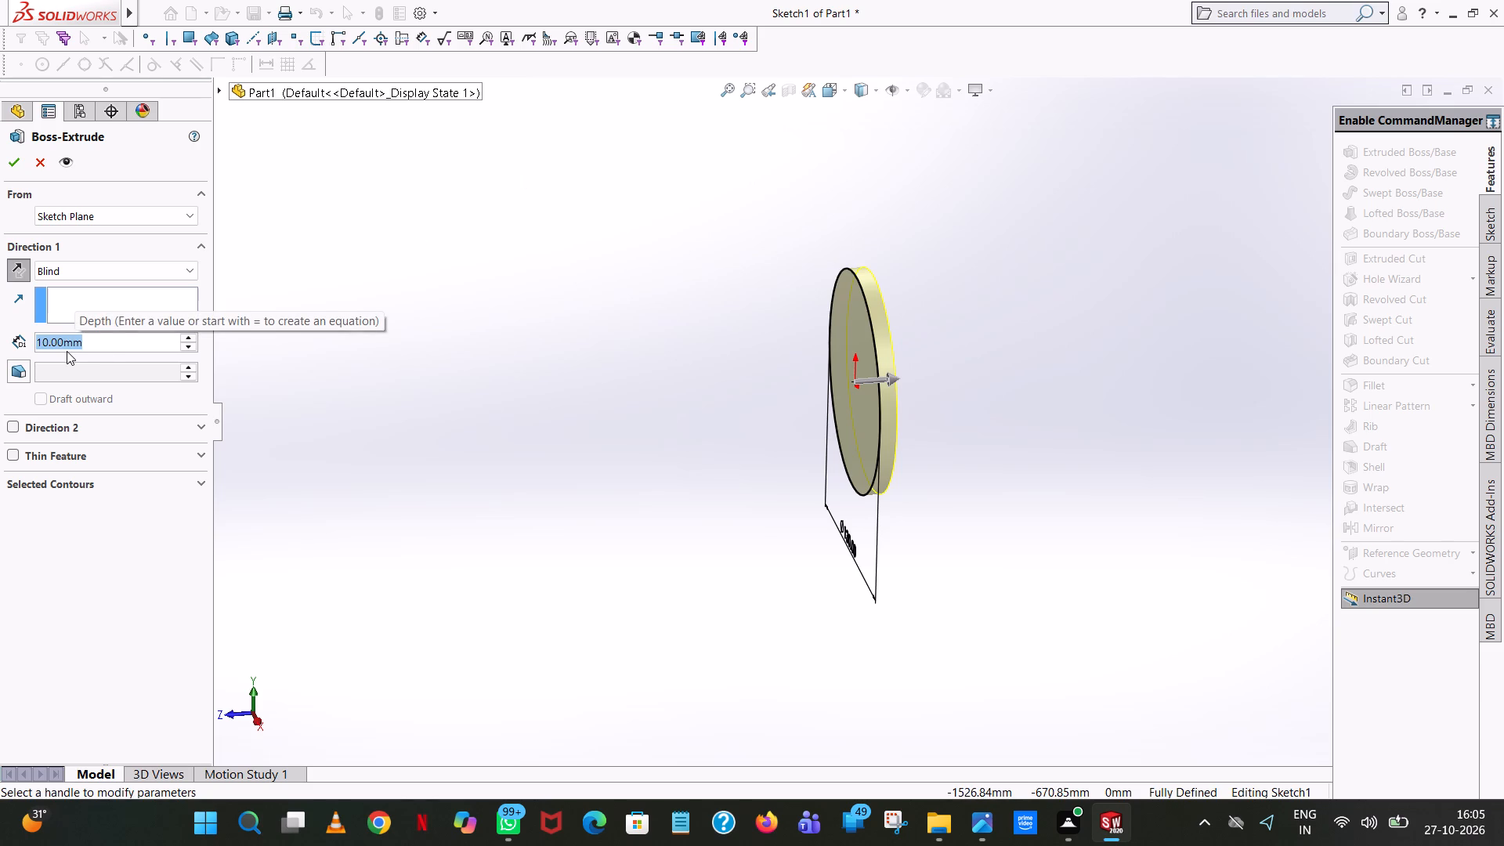
pyautogui.press('1')
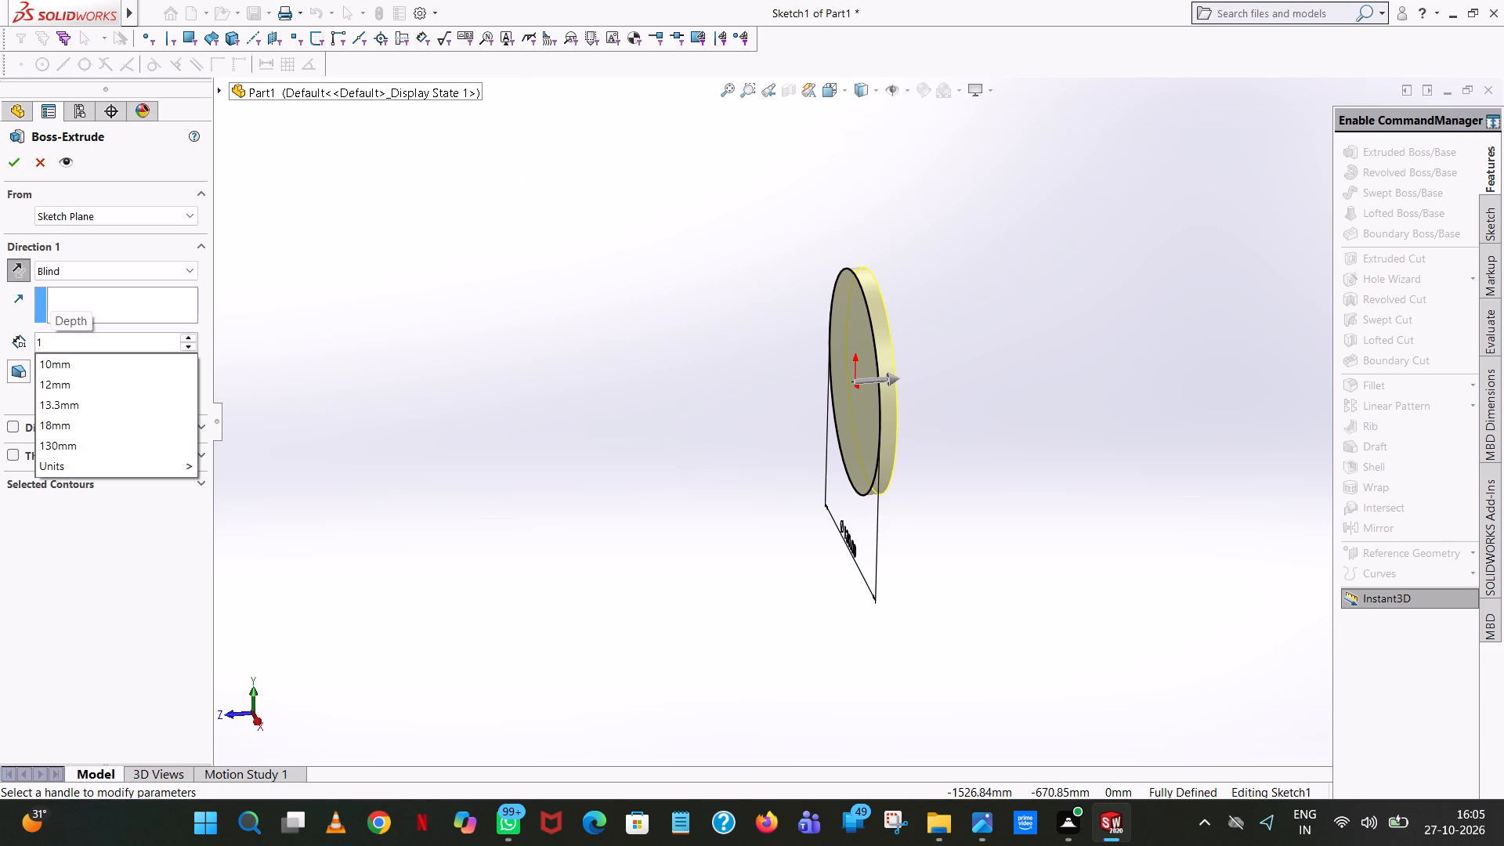
pyautogui.press('7')
pyautogui.press('0')
pyautogui.press('Return')
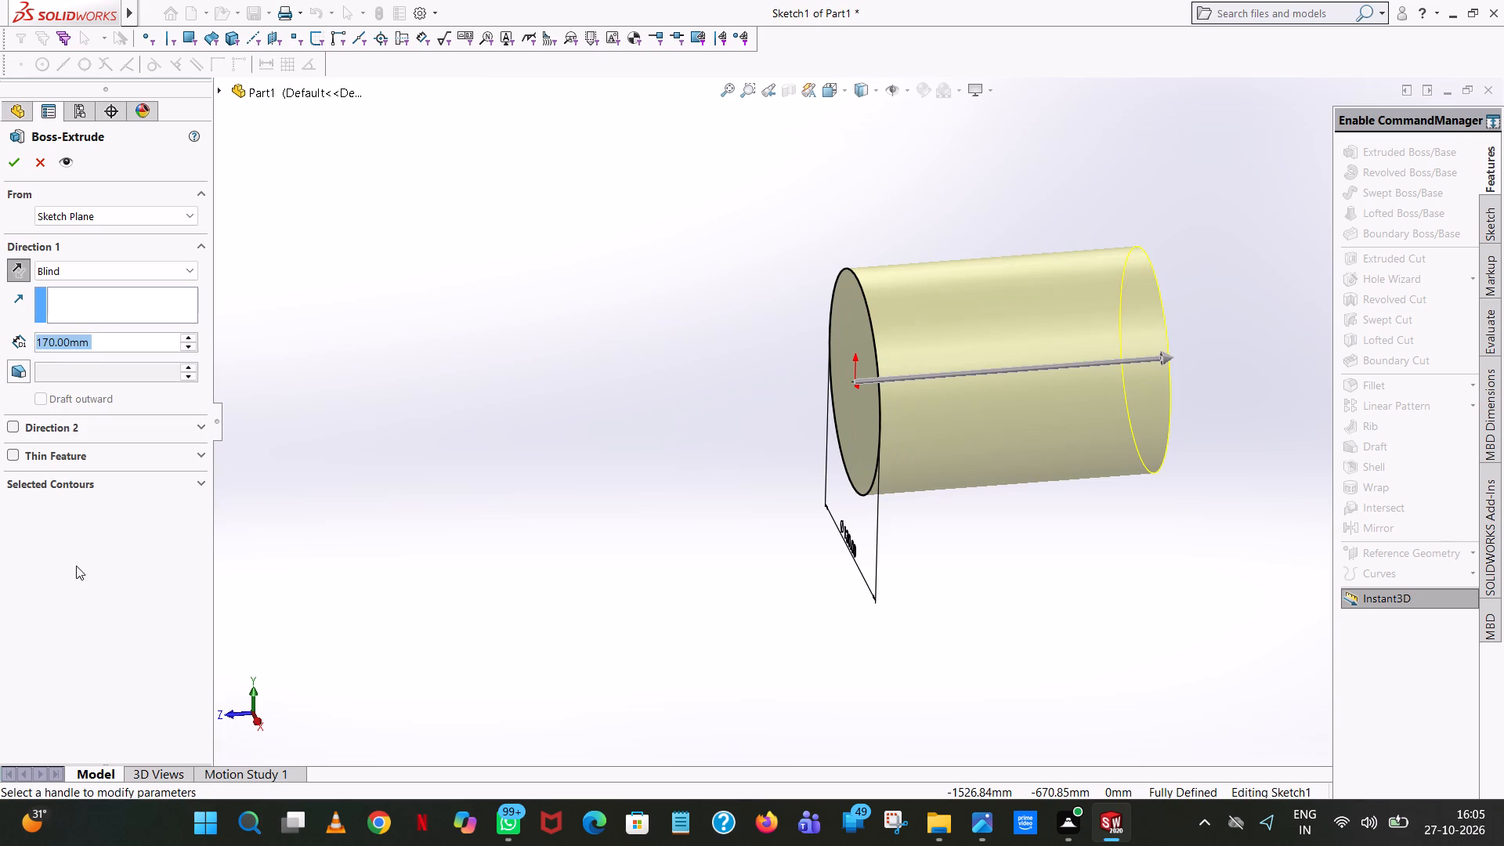
pyautogui.click(16, 162)
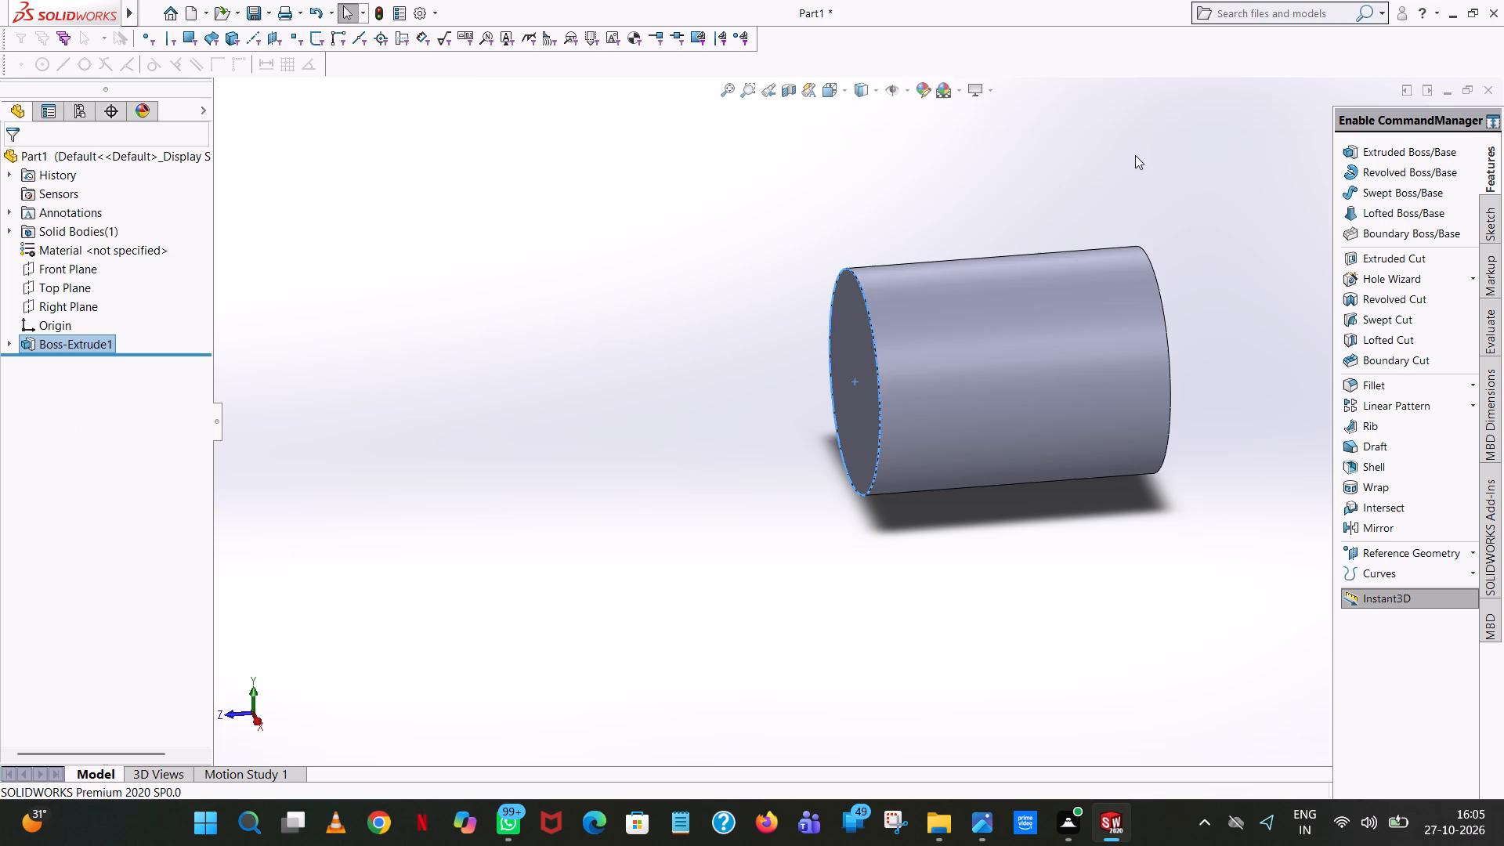
pyautogui.click(1003, 158)
# Start a new Extruded Boss/Base with its sketch on the cylinder's end face opposite the Front Plane.
pyautogui.scroll(1, 1022, 158)
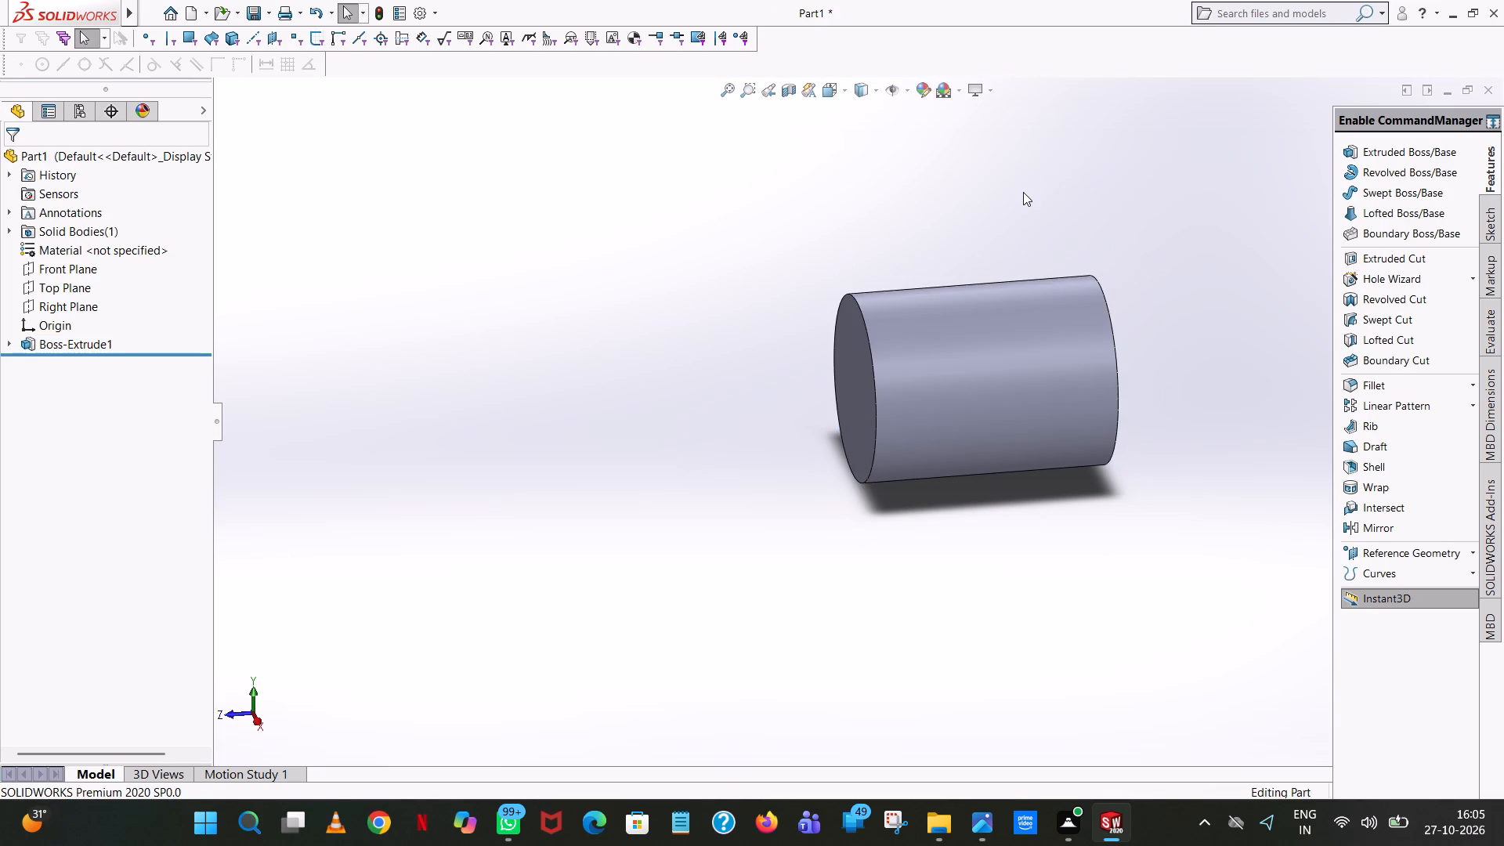
pyautogui.scroll(4, 1023, 192)
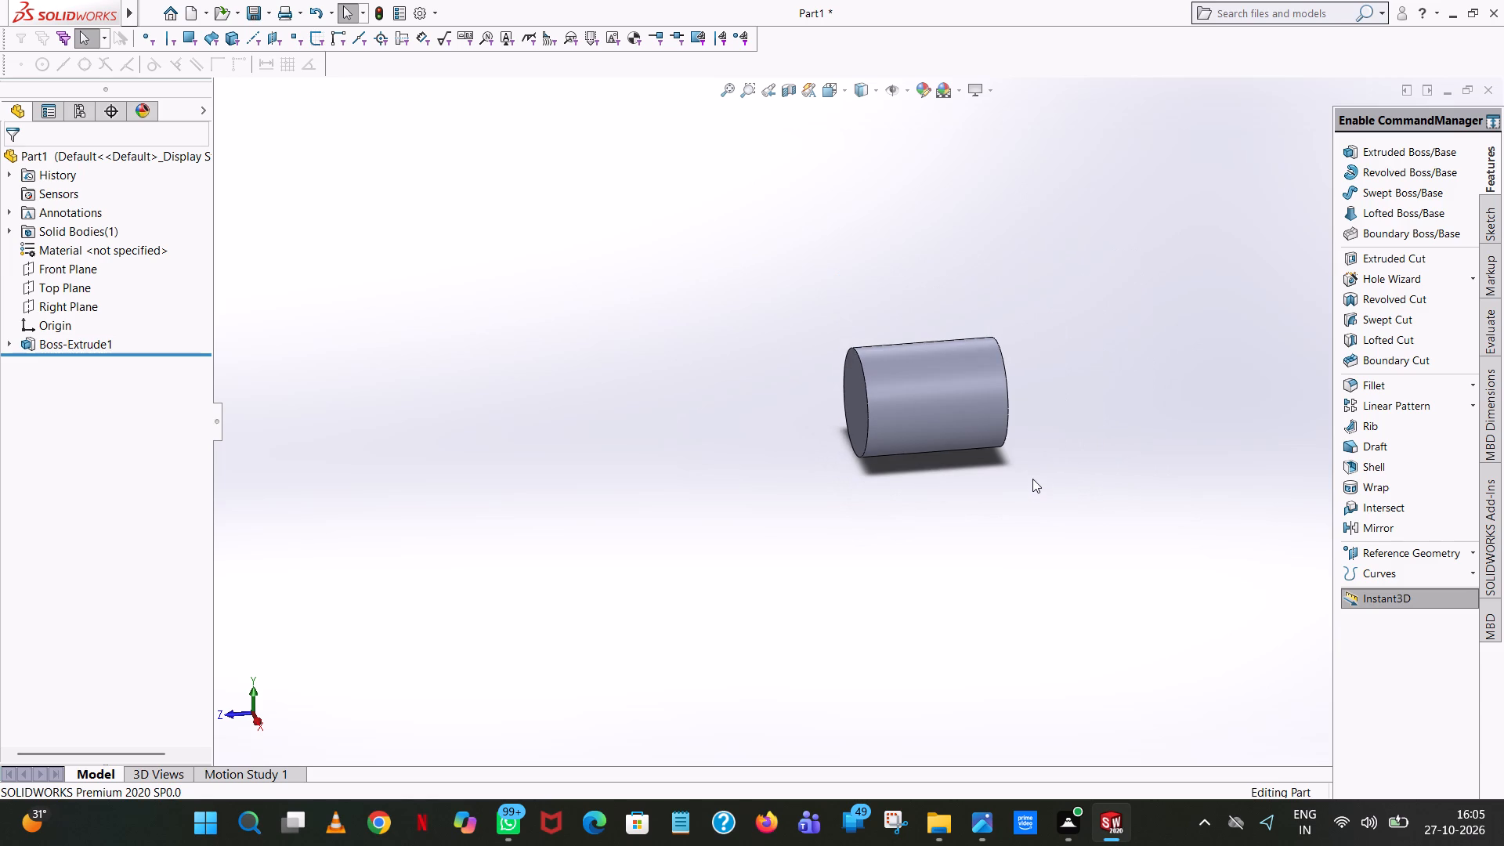
pyautogui.moveTo(1024, 478); pyautogui.dragTo(871, 512, button='middle')
pyautogui.scroll(-4, 947, 417)
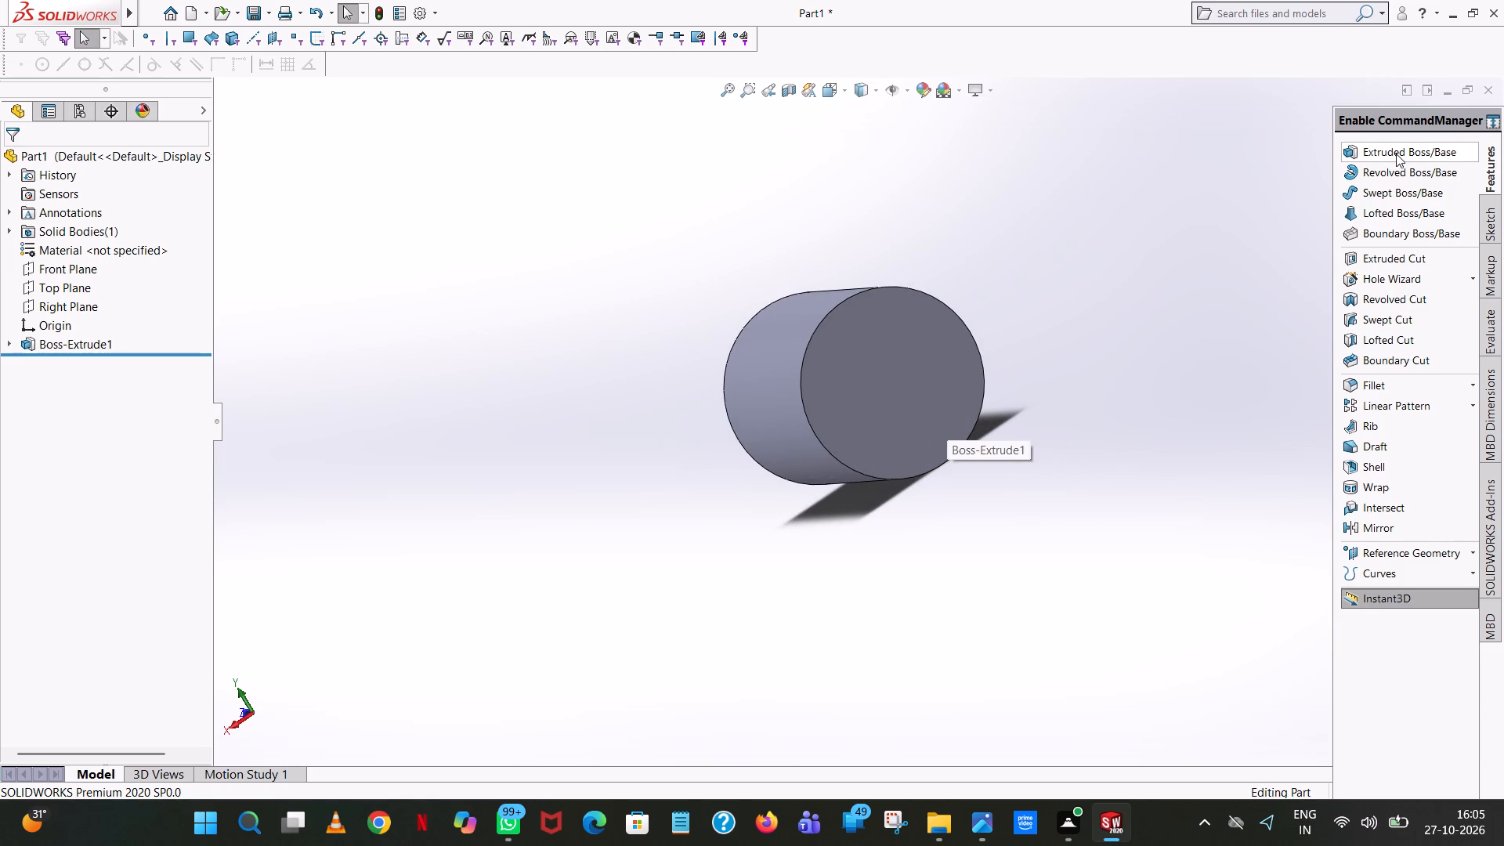
pyautogui.click(1394, 152)
pyautogui.click(927, 341)
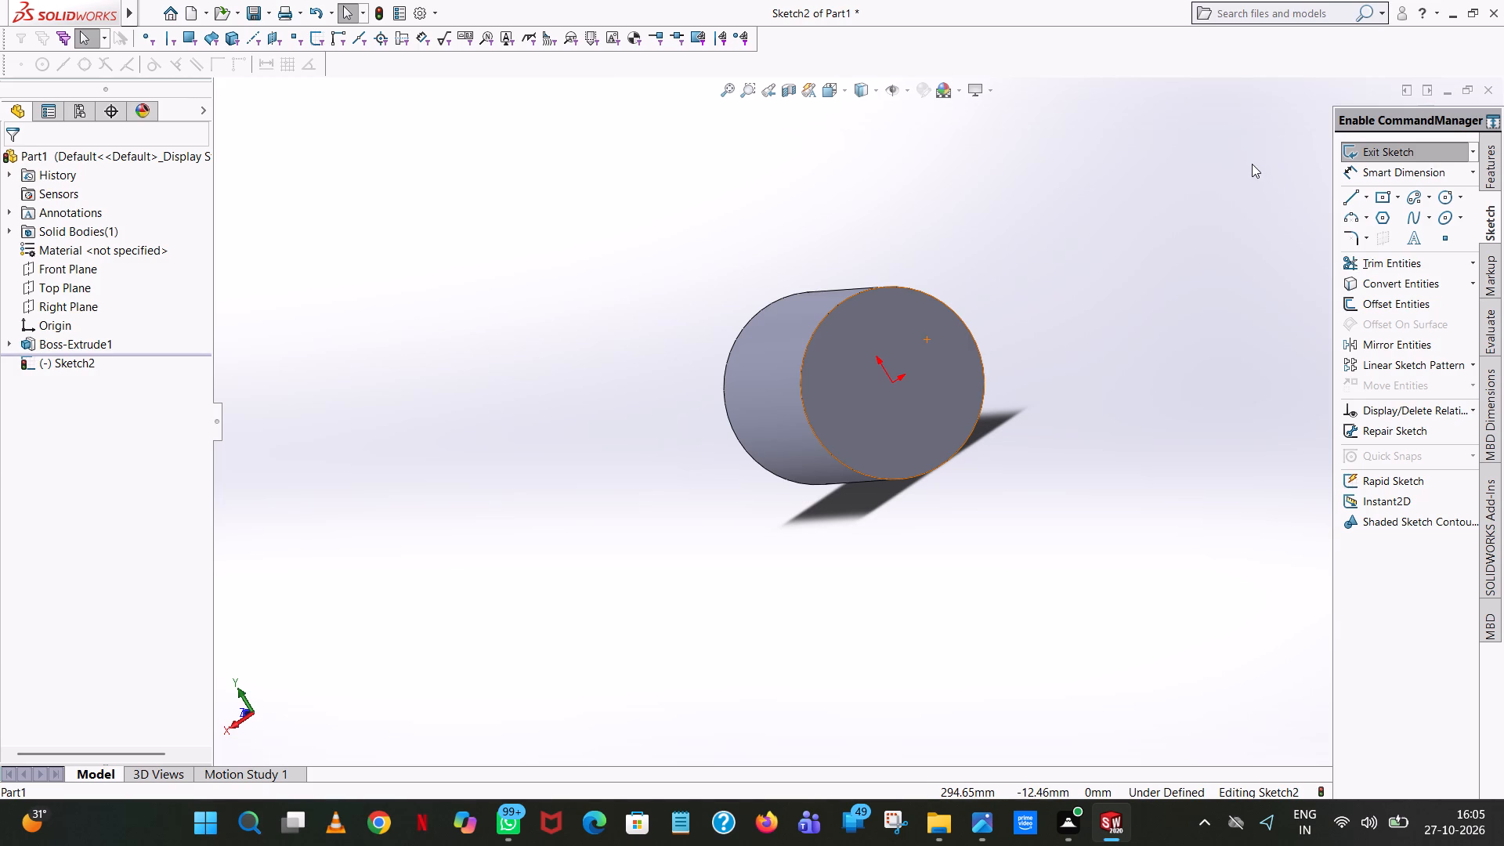
# Sketch a circle concentric with the cylinder, centred on the origin, with a radius of 234/2 (117 mm).
pyautogui.click(1447, 193)
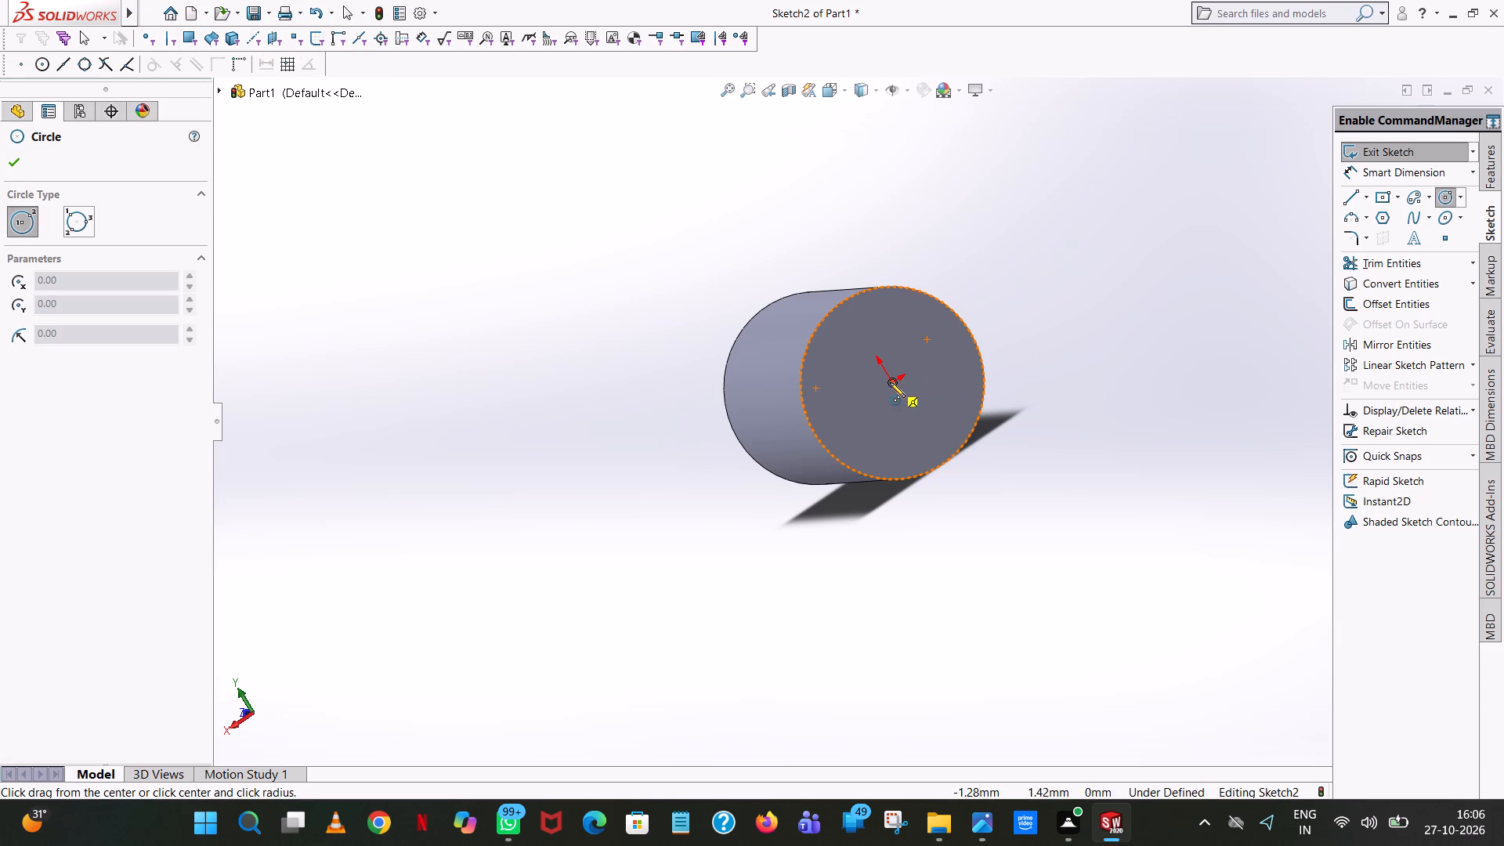
pyautogui.click(890, 382)
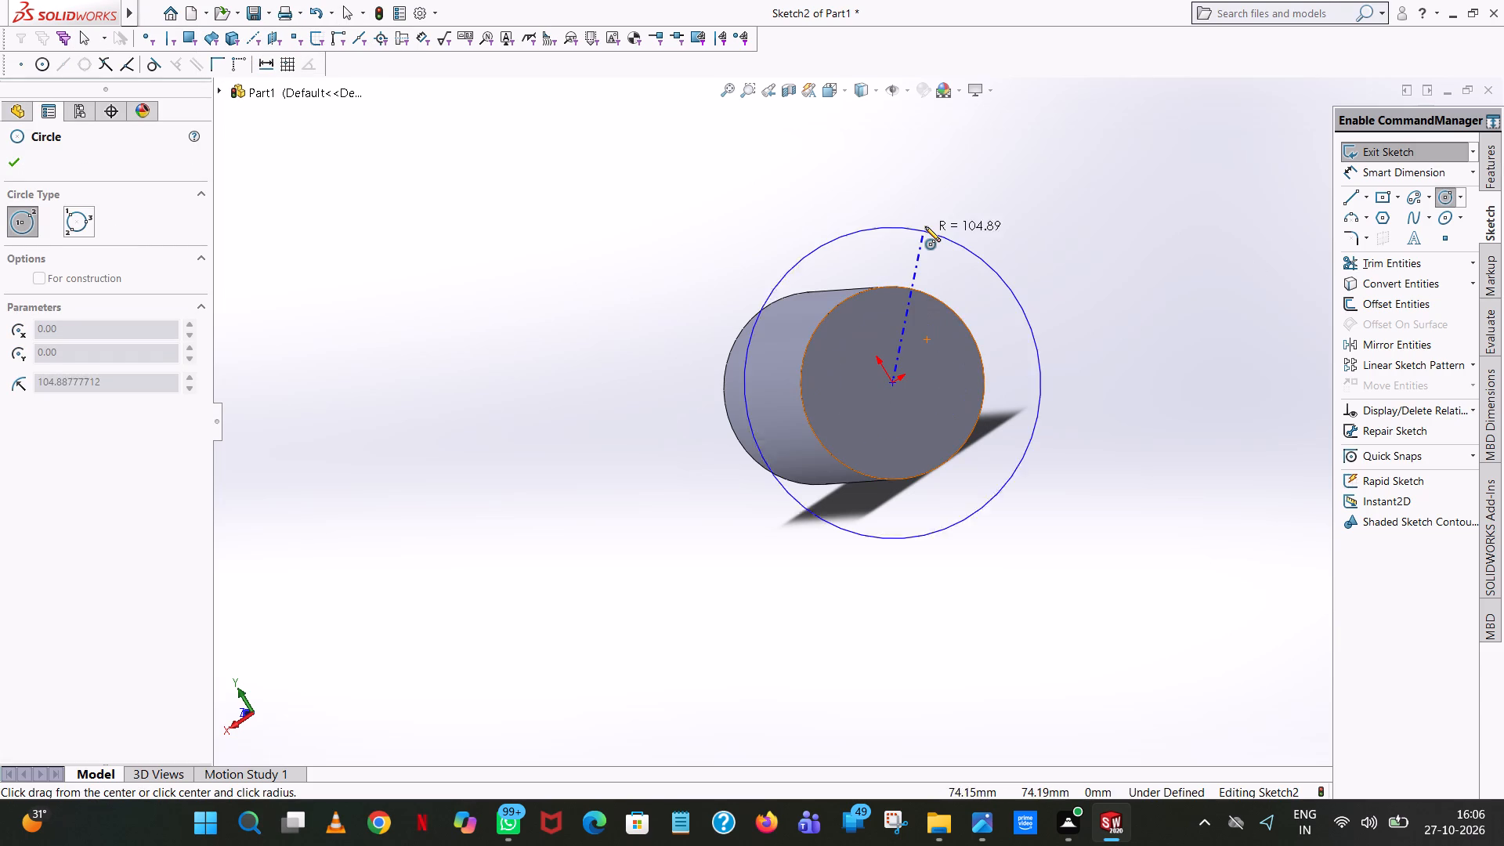
pyautogui.click(926, 226)
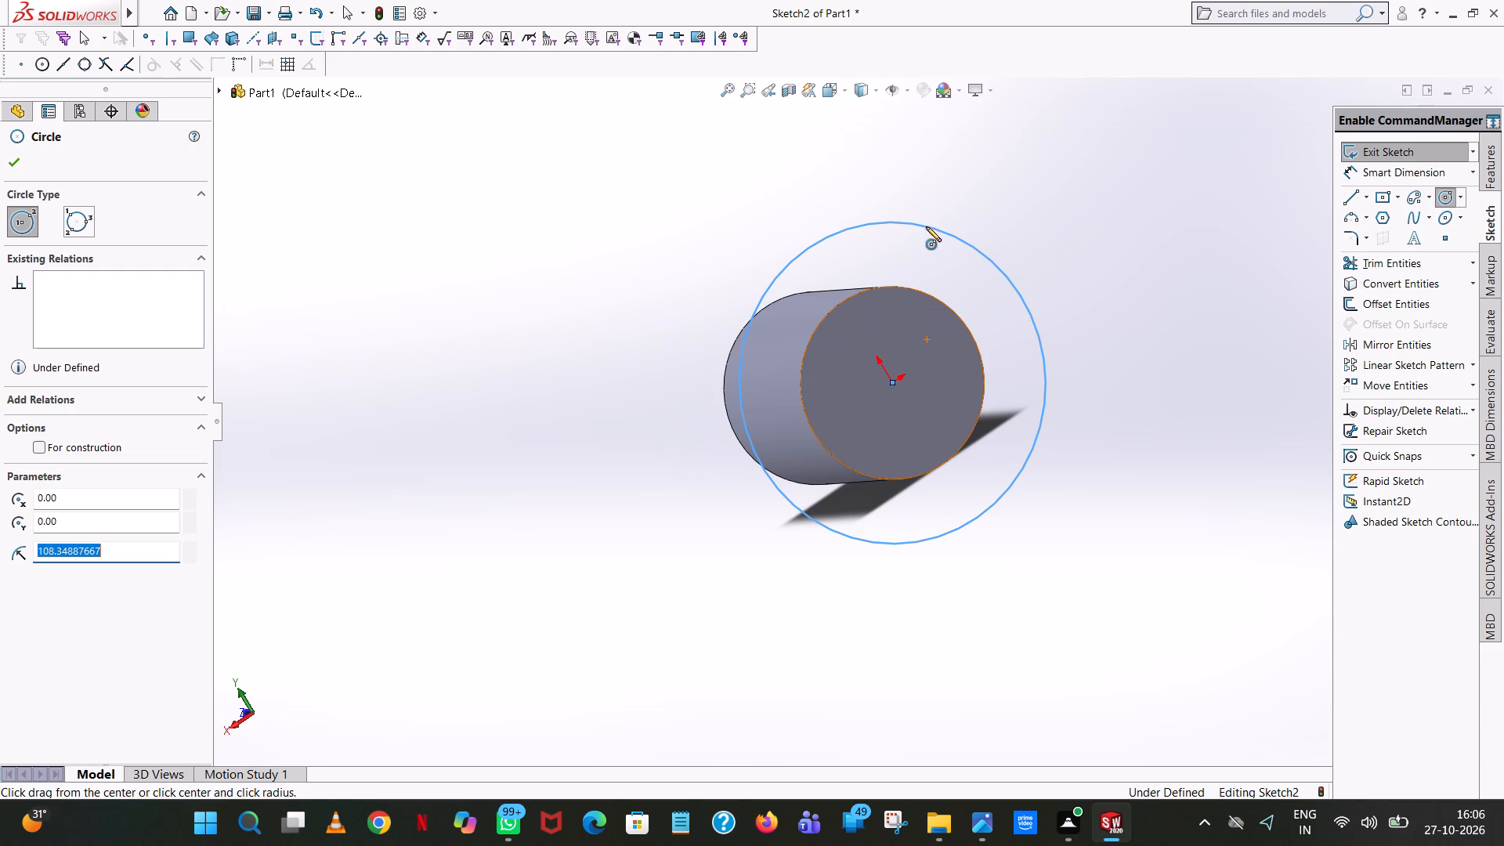
pyautogui.press('2')
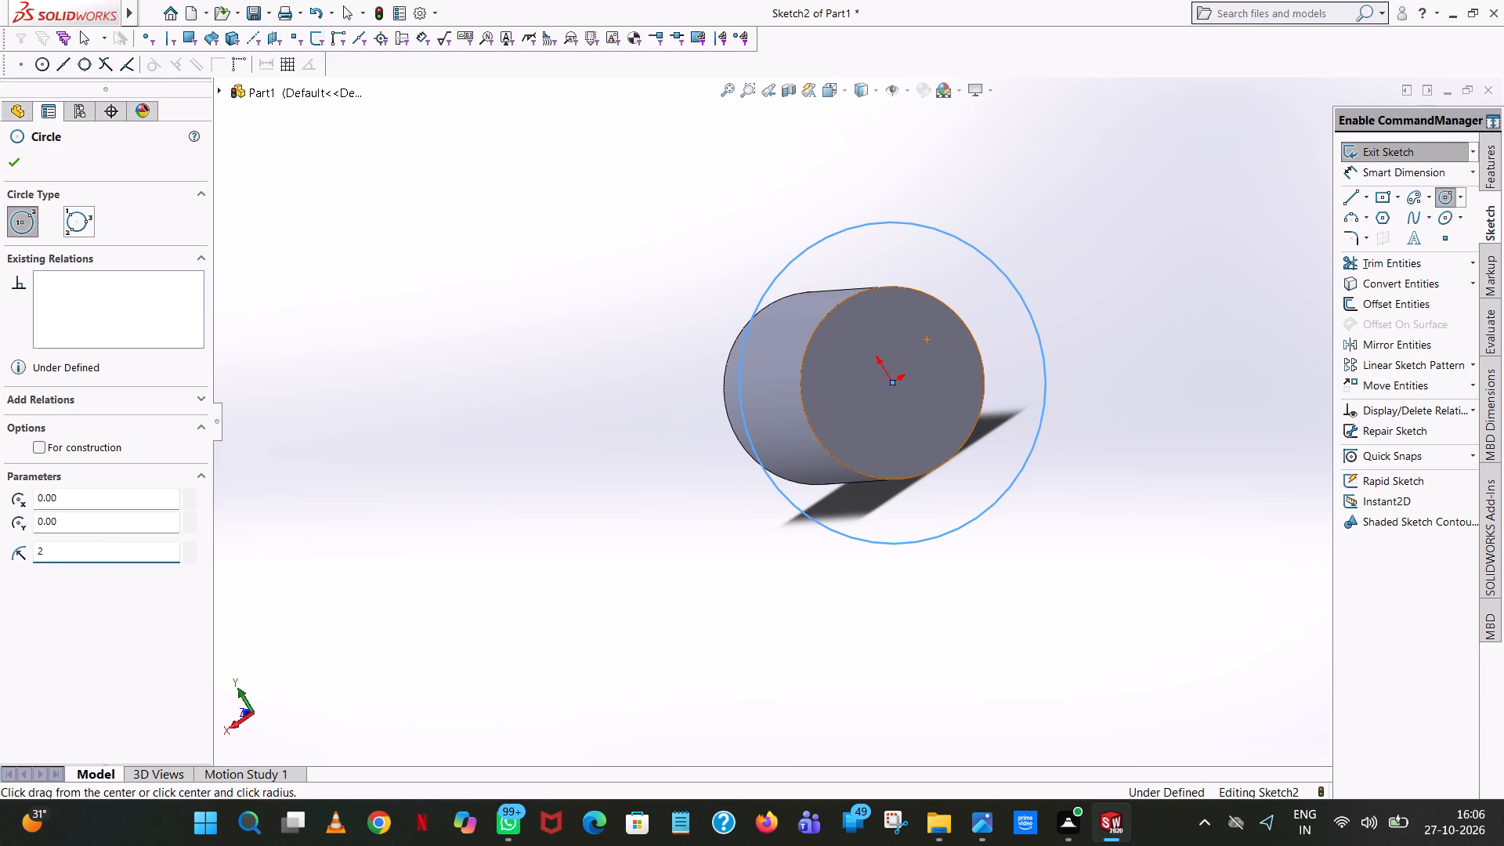
pyautogui.write('34/')
pyautogui.press('2')
pyautogui.press('Return')
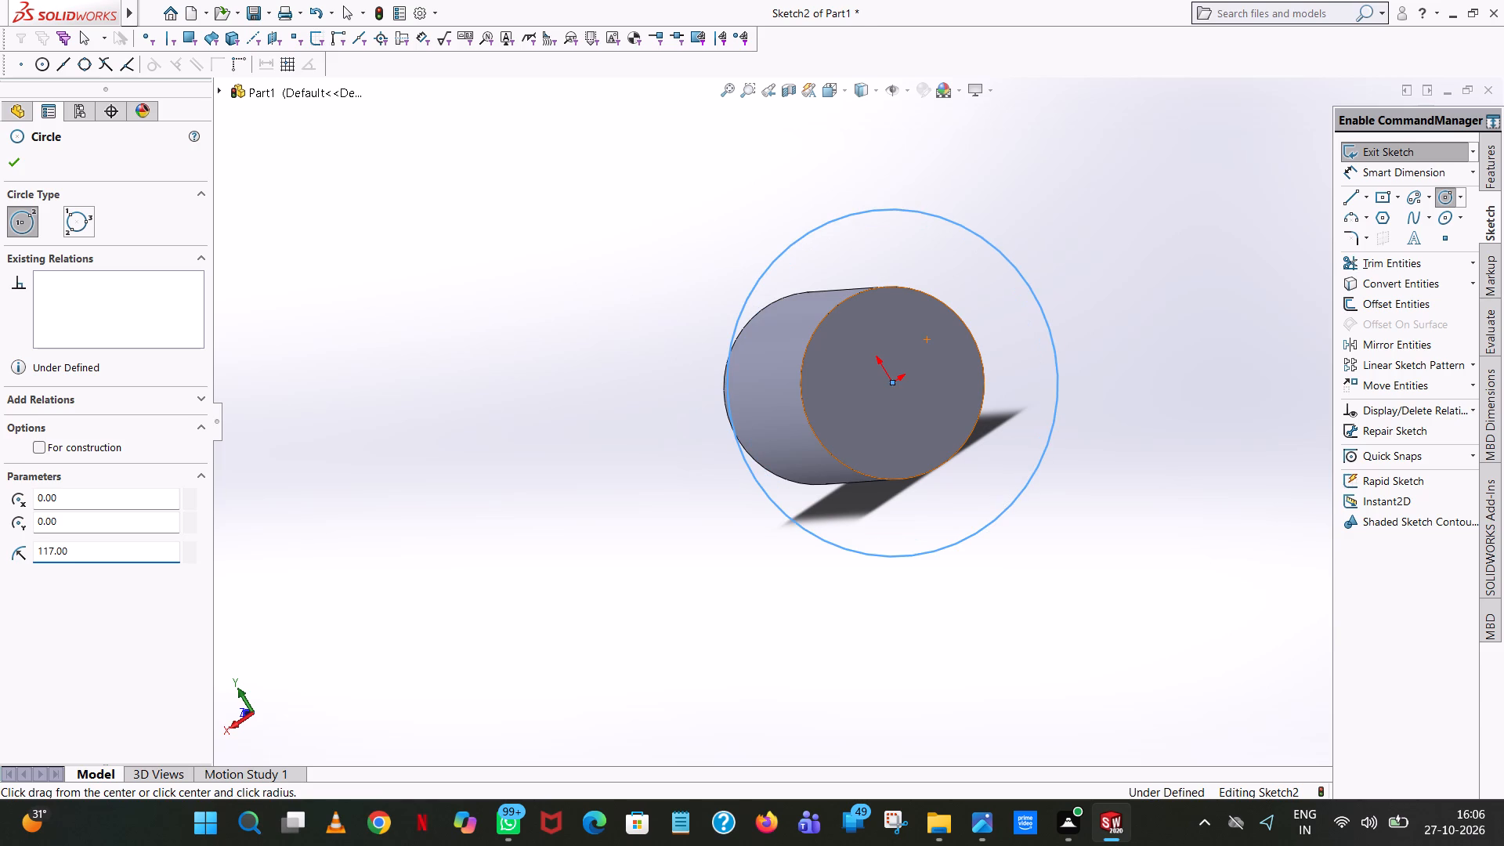
pyautogui.rightClick(926, 226)
pyautogui.click(1007, 242)
pyautogui.click(1059, 228)
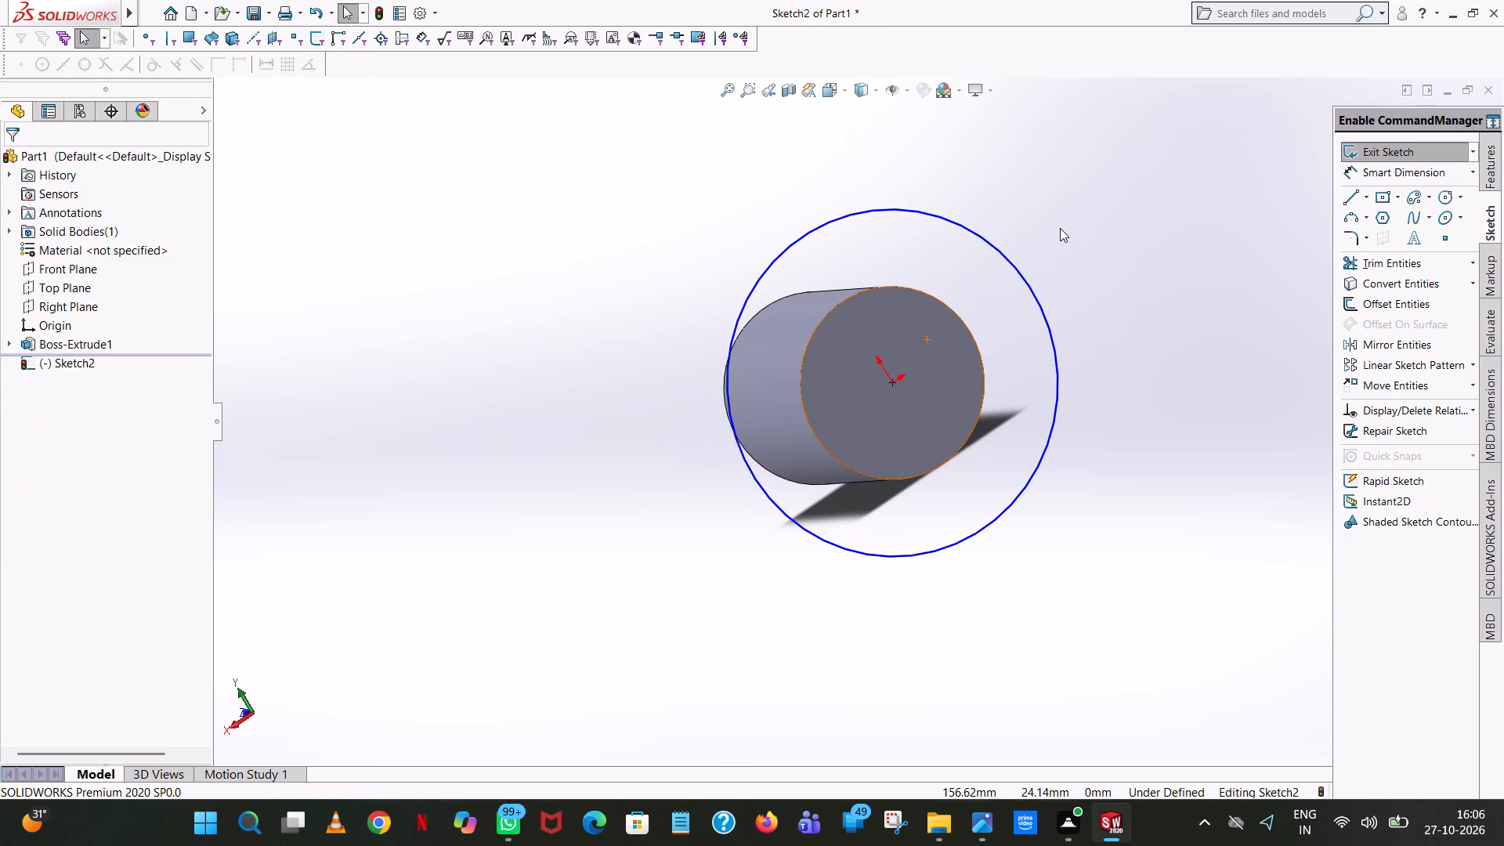
# Dimension the new circle's diameter at 234 mm.
pyautogui.moveTo(1057, 281); pyautogui.dragTo(1197, 258, button='middle')
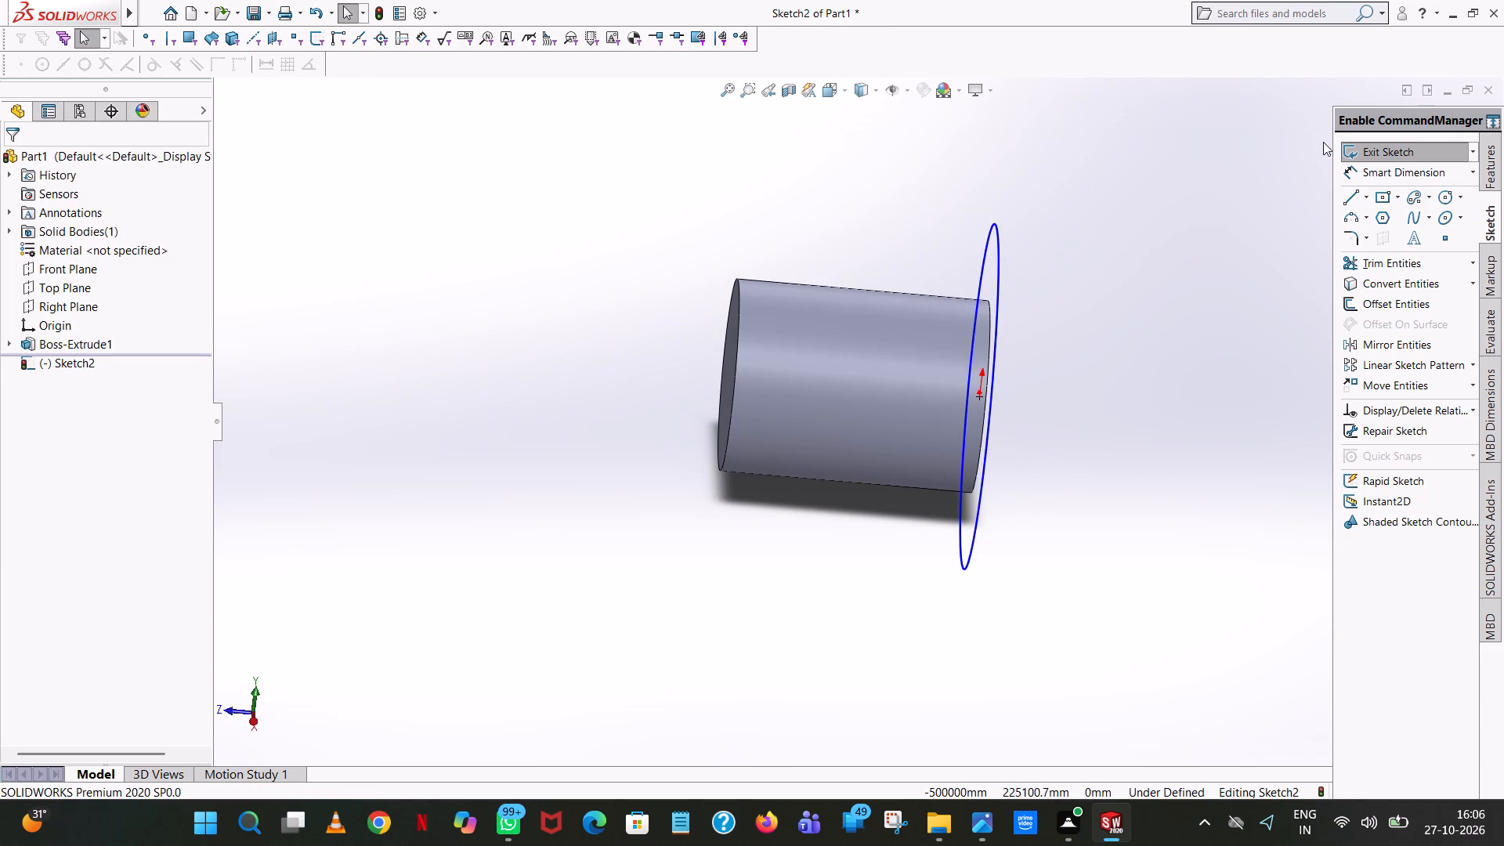
pyautogui.click(1393, 168)
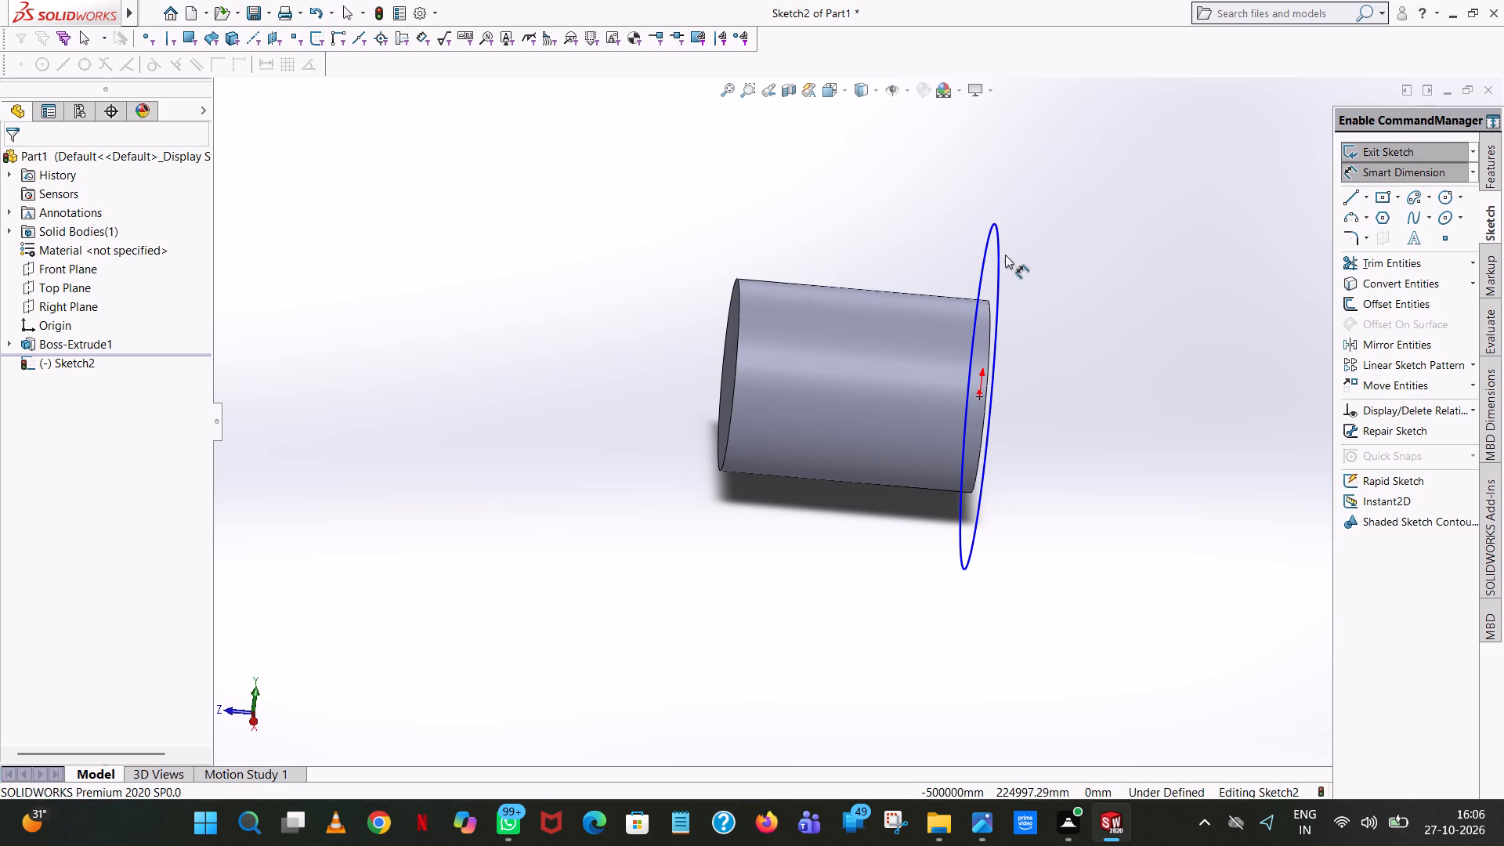
pyautogui.click(1002, 251)
pyautogui.click(703, 251)
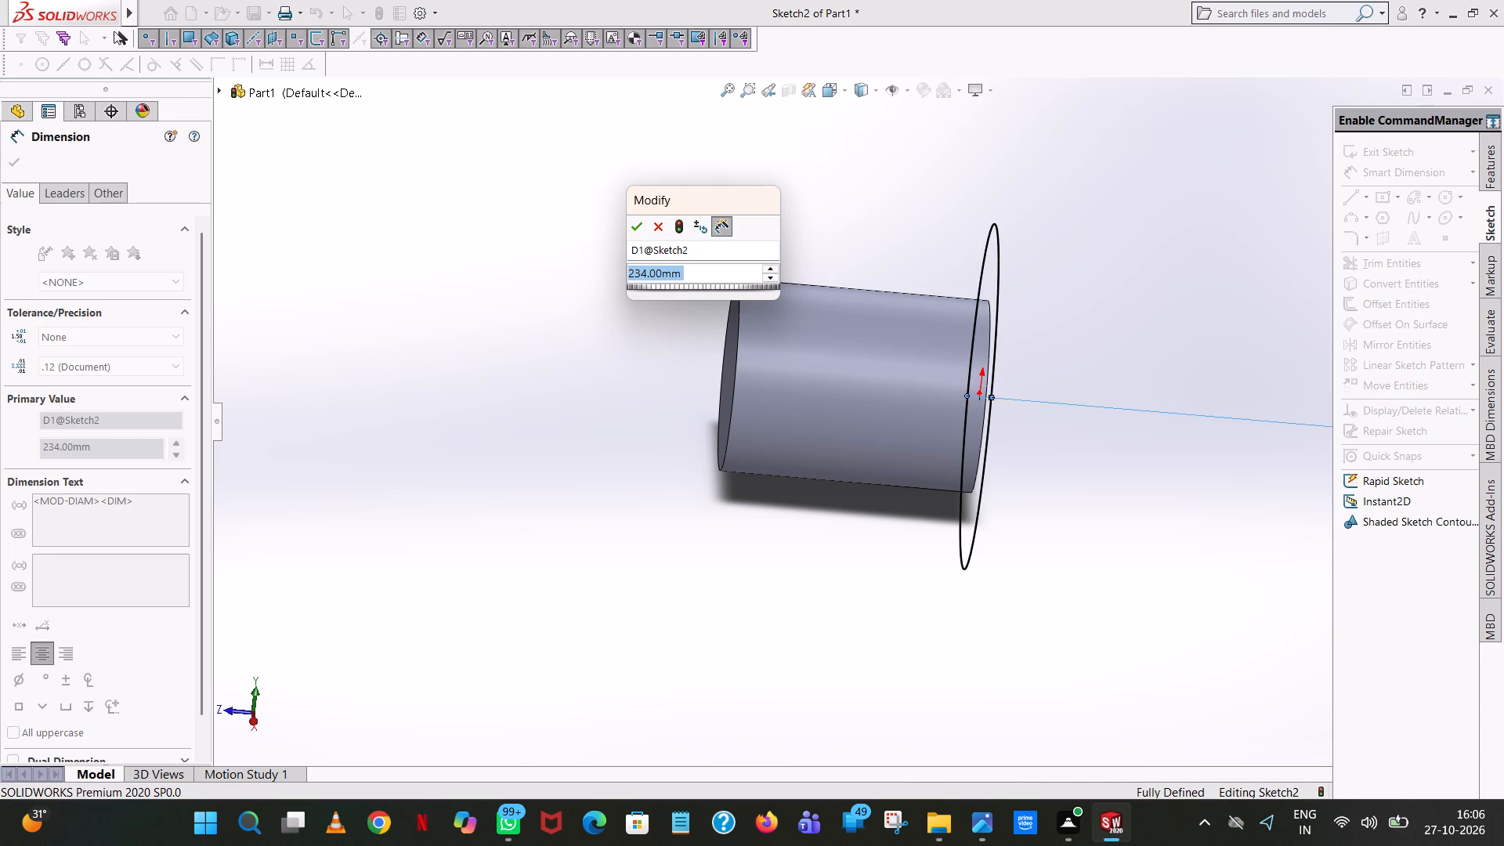
pyautogui.click(644, 223)
# Inspect the placement of the diameter dimension relative to the circle and the cylinder.
pyautogui.scroll(5, 992, 203)
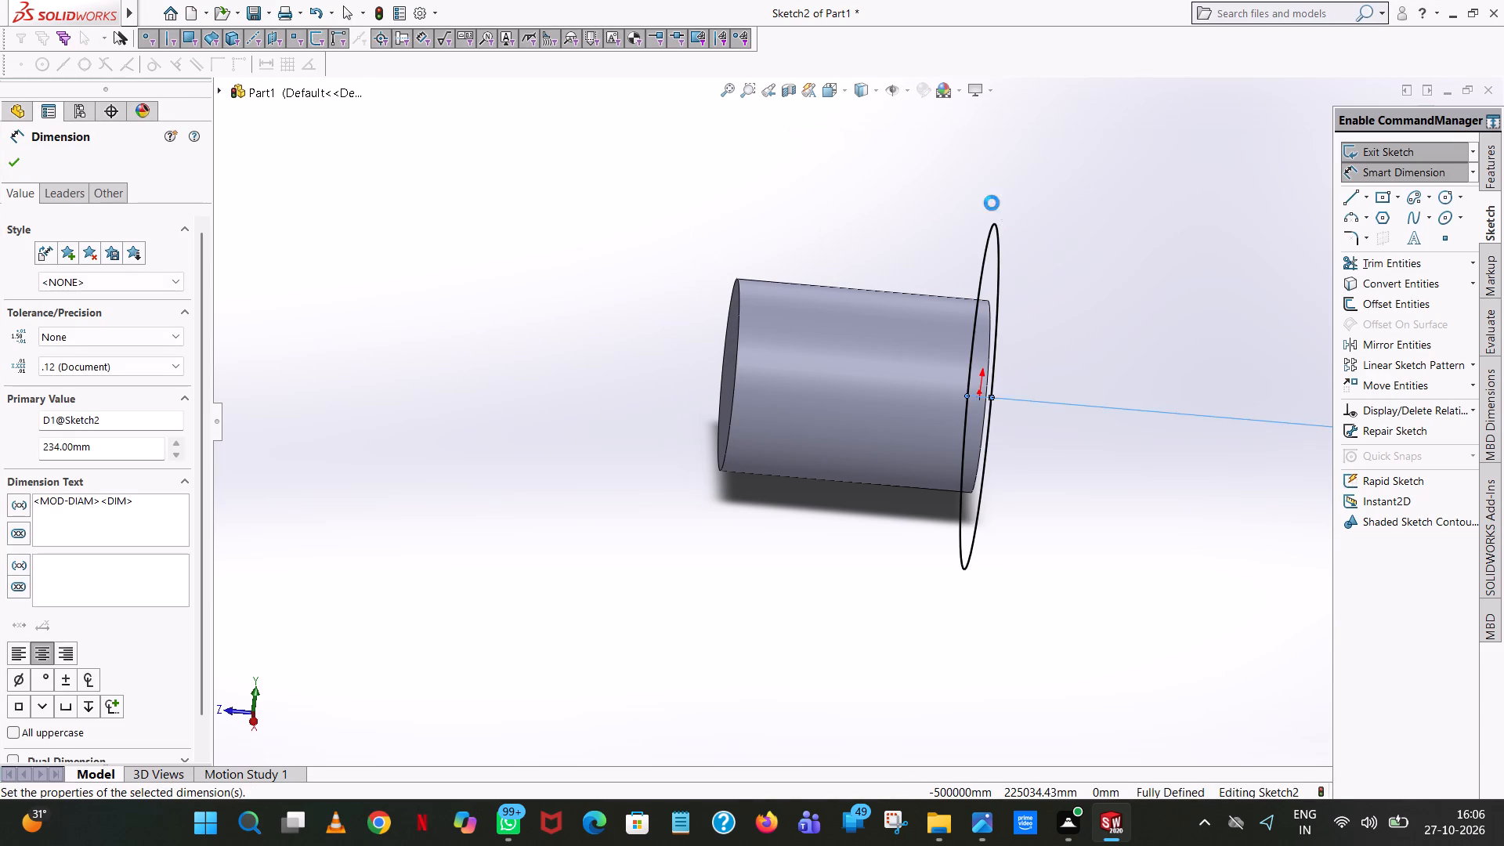
pyautogui.scroll(2, 992, 203)
pyautogui.scroll(16, 1109, 364)
pyautogui.scroll(4, 1217, 454)
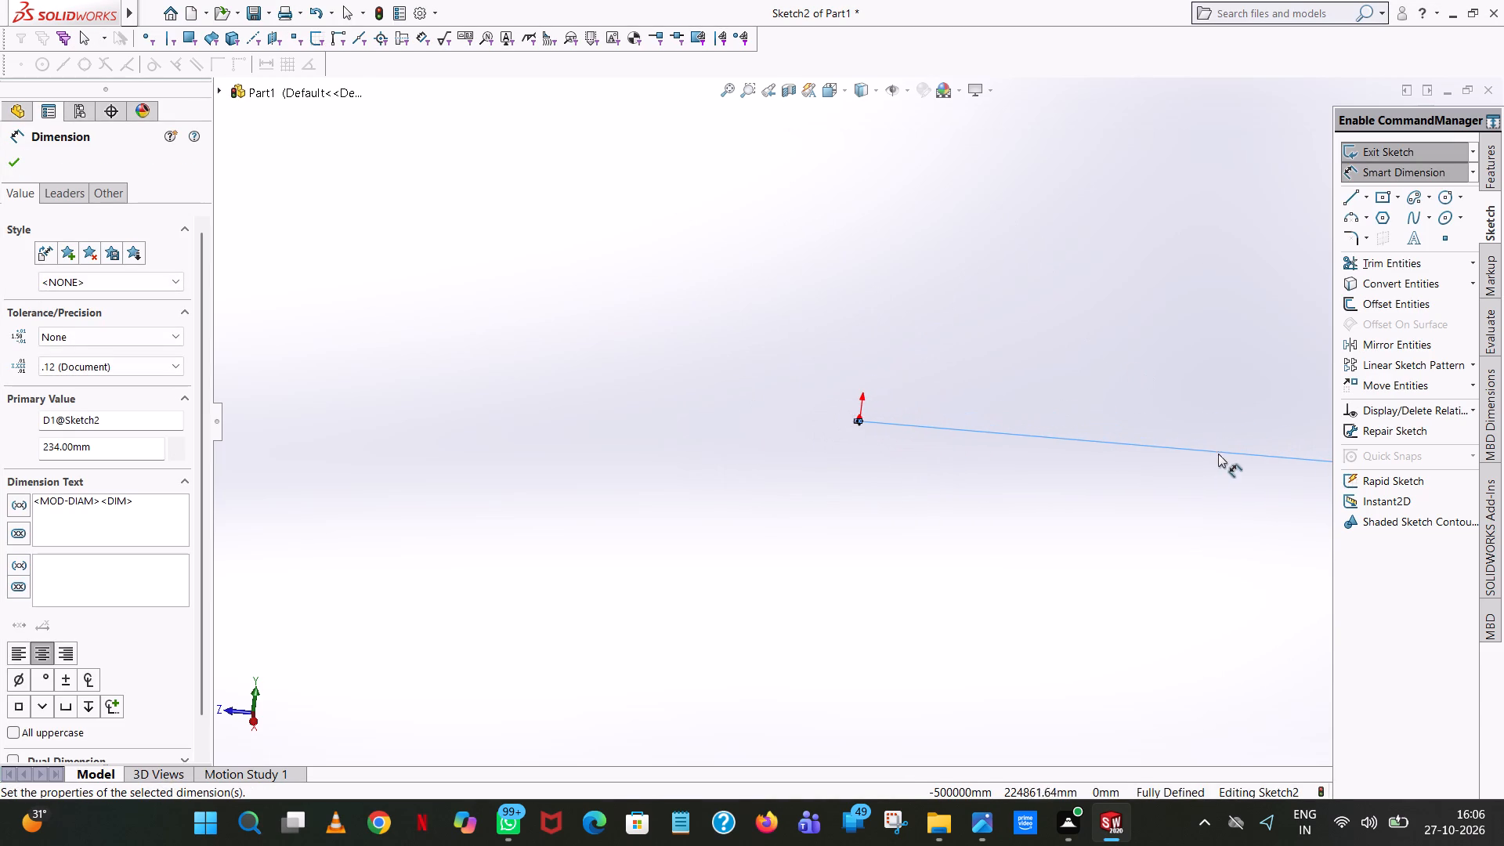
pyautogui.scroll(9, 1275, 463)
pyautogui.scroll(-4, 1118, 464)
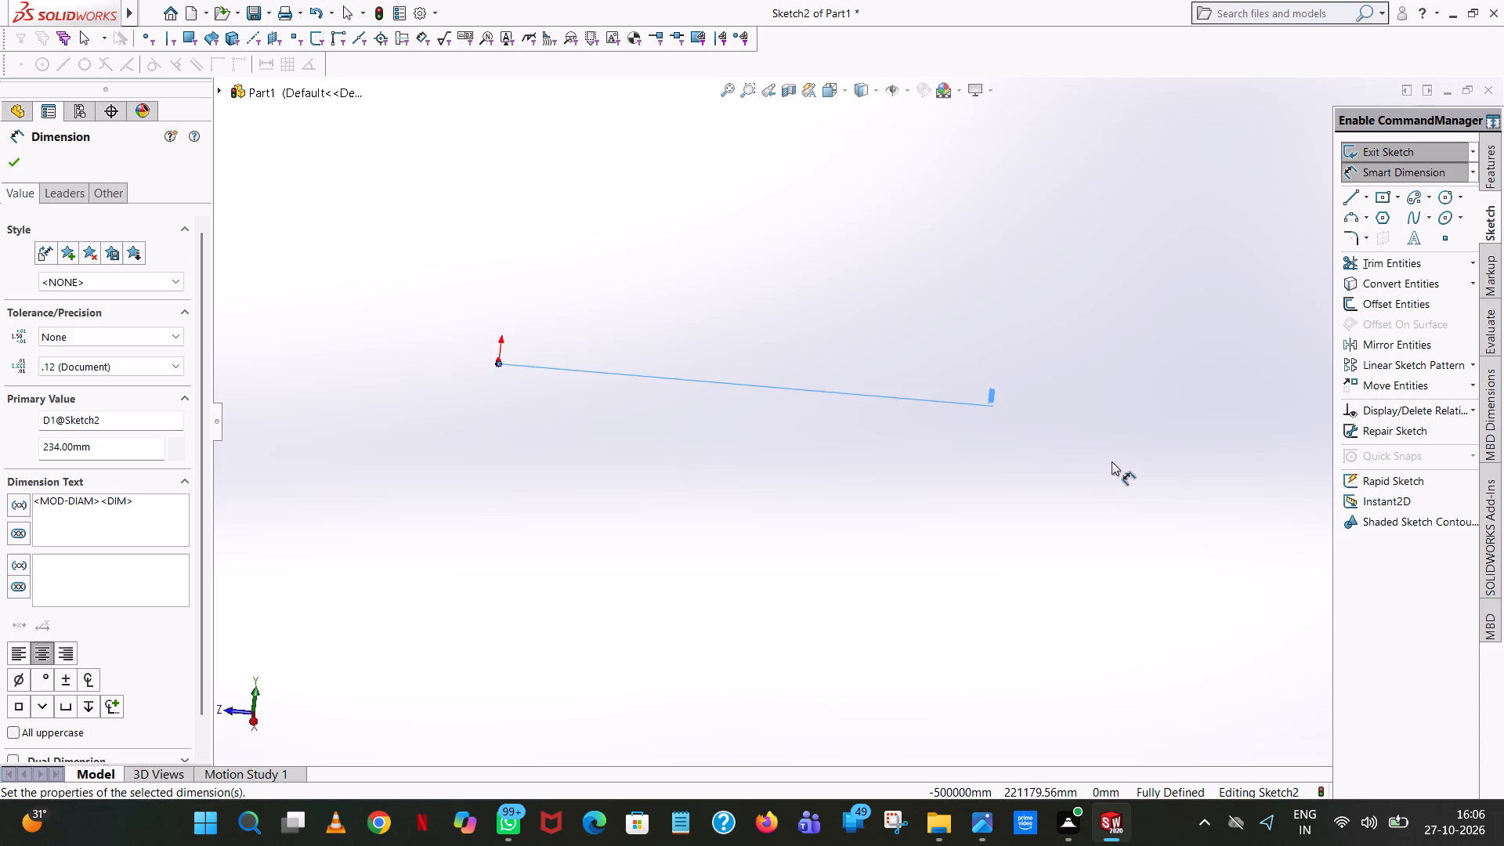
pyautogui.scroll(-3, 873, 389)
pyautogui.scroll(2, 669, 456)
pyautogui.scroll(-5, 352, 392)
pyautogui.scroll(-2, 707, 357)
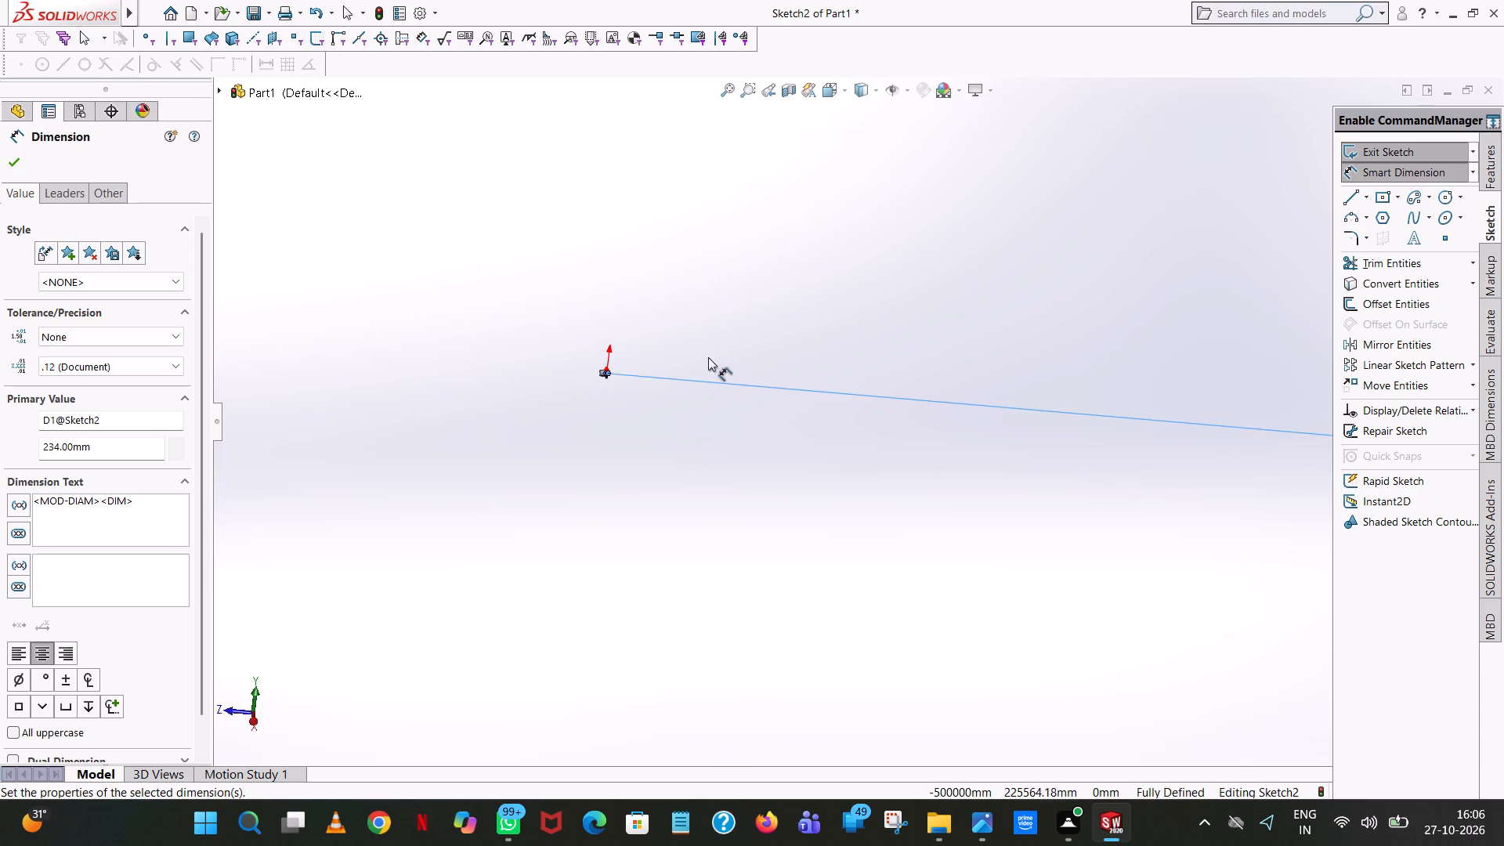
pyautogui.scroll(-16, 708, 357)
pyautogui.scroll(-2, 875, 411)
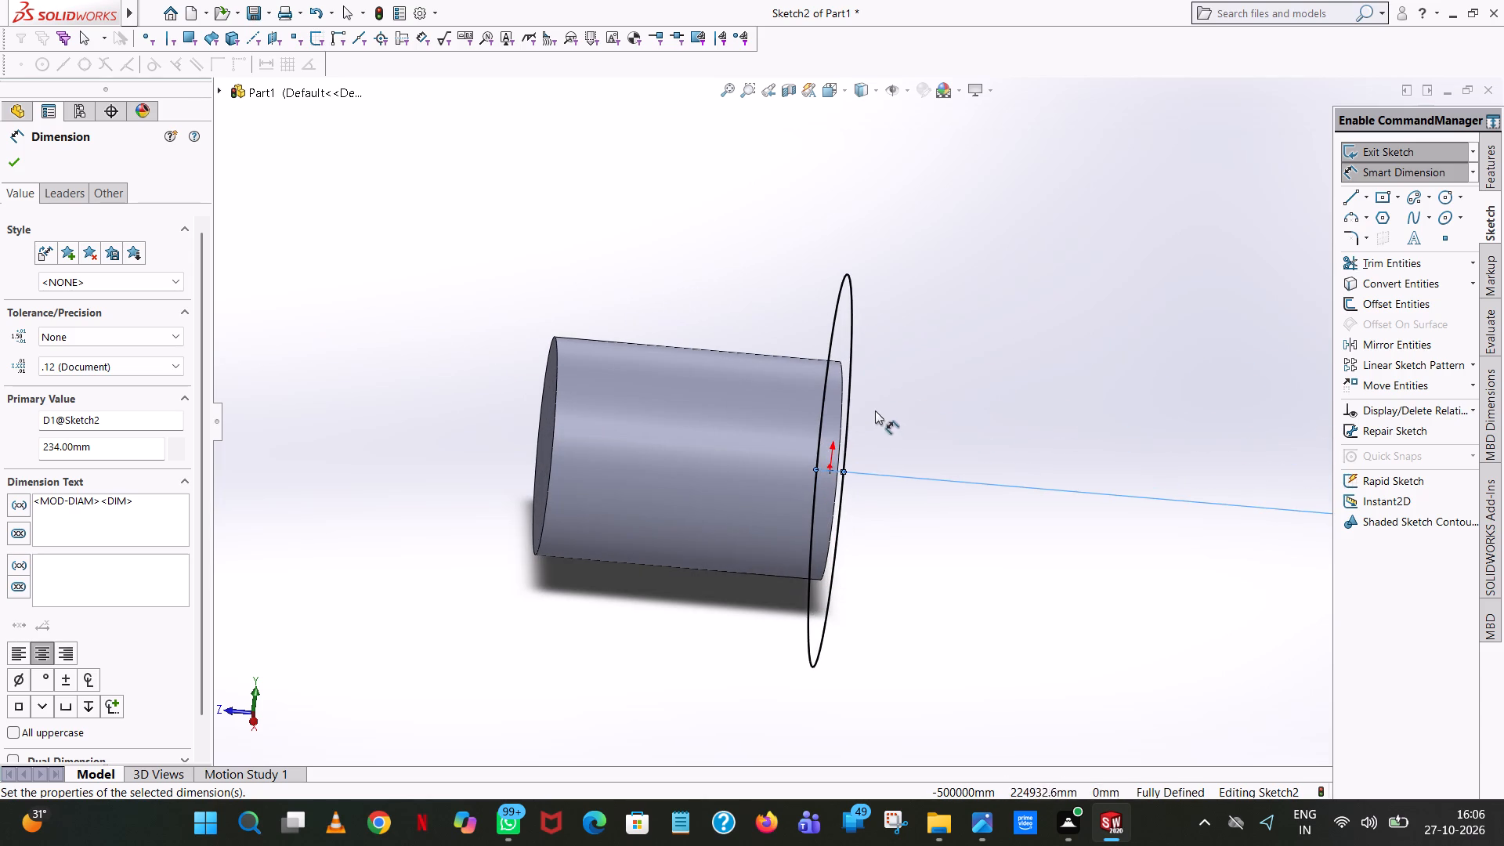
# Extrude the 234 mm circle as a blind boss to a depth of 520-170 (350 mm), merged with the existing cylinder.
pyautogui.click(1495, 162)
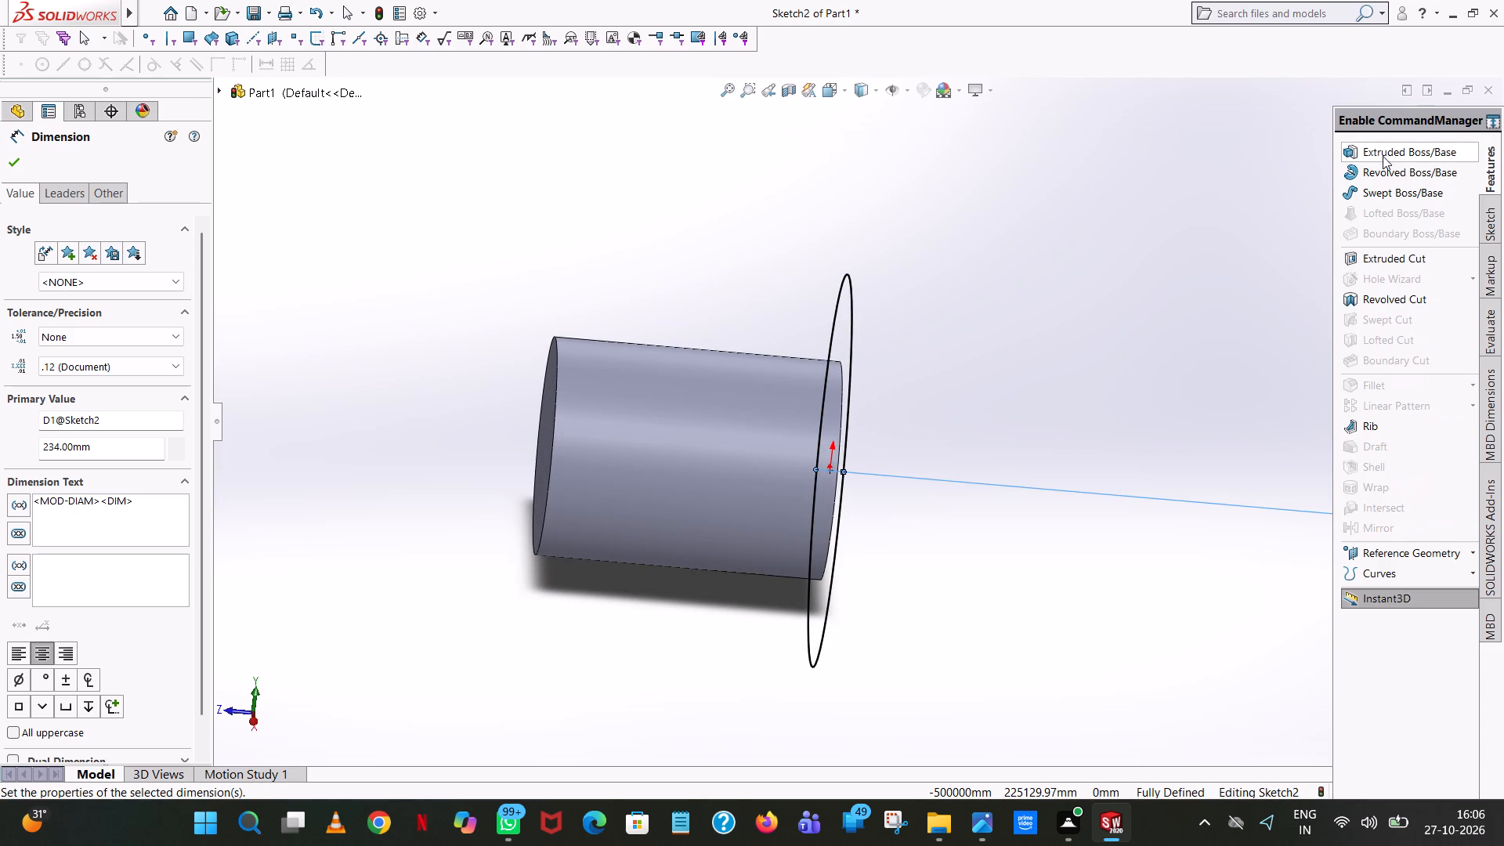
pyautogui.click(1383, 156)
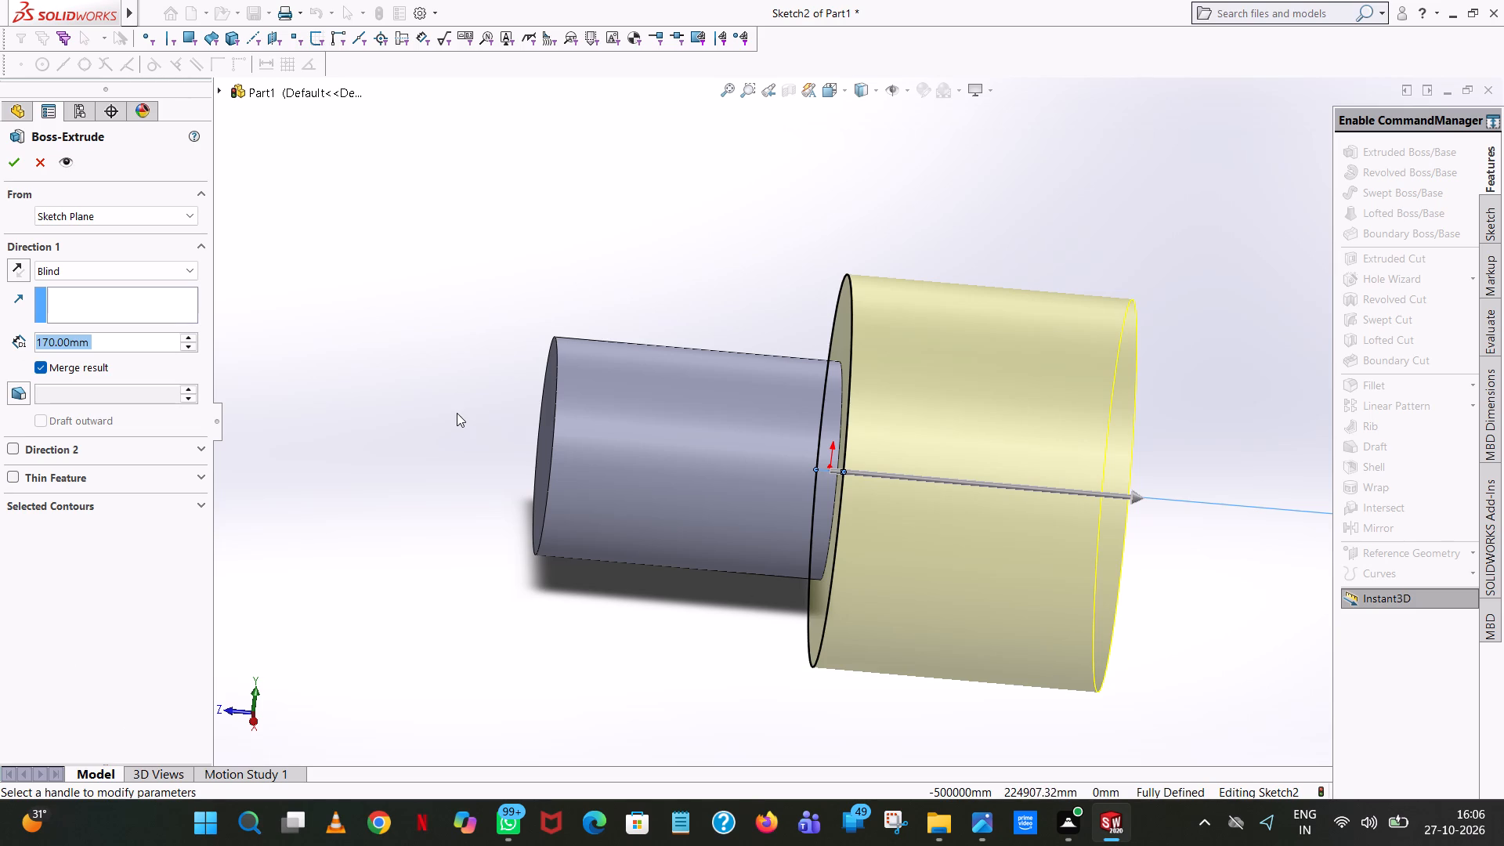
pyautogui.write('520-')
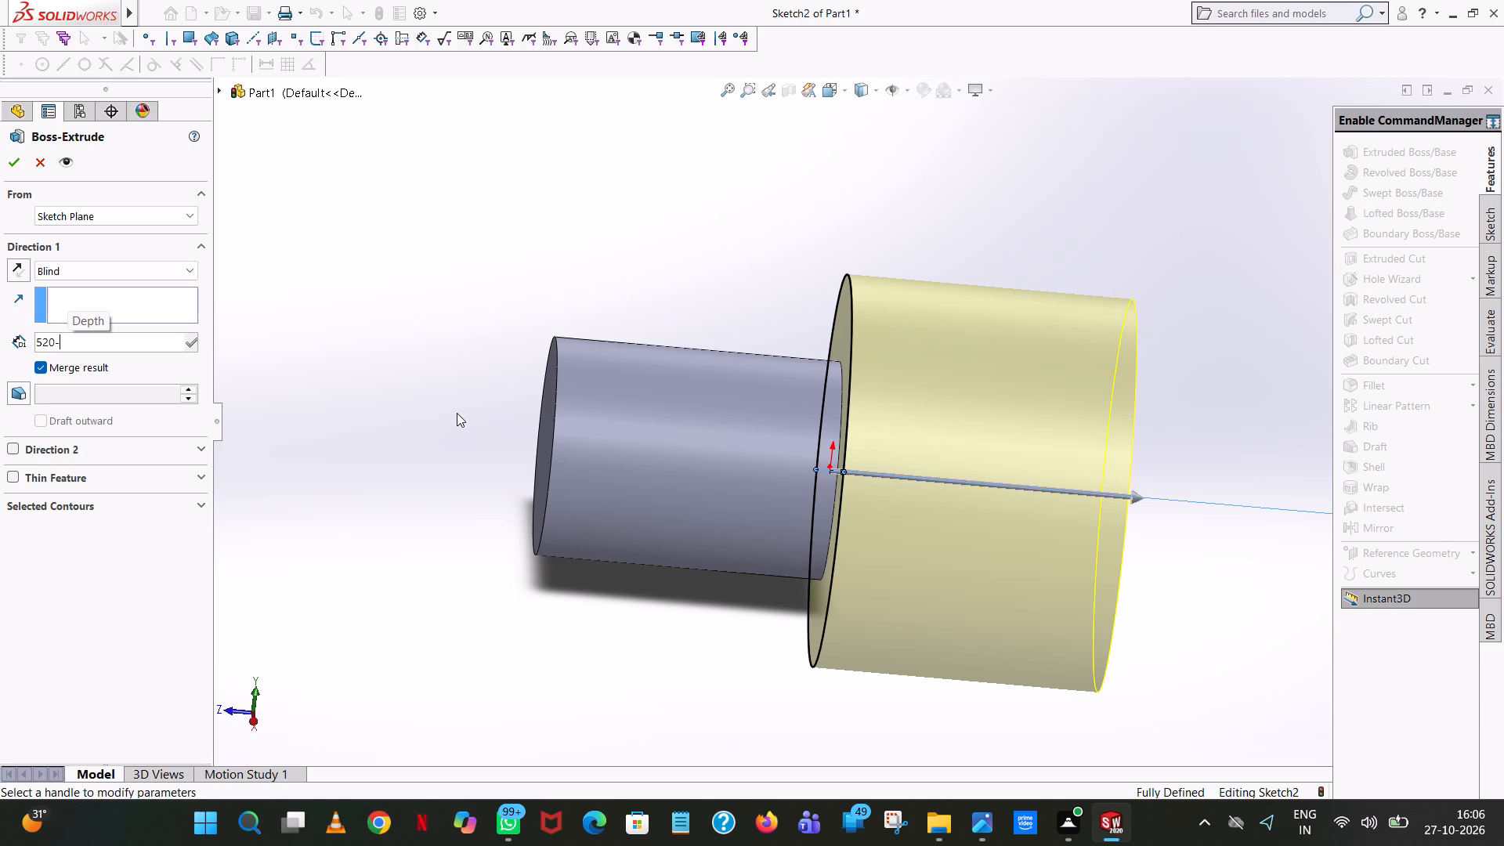
pyautogui.write('170')
pyautogui.press('Return')
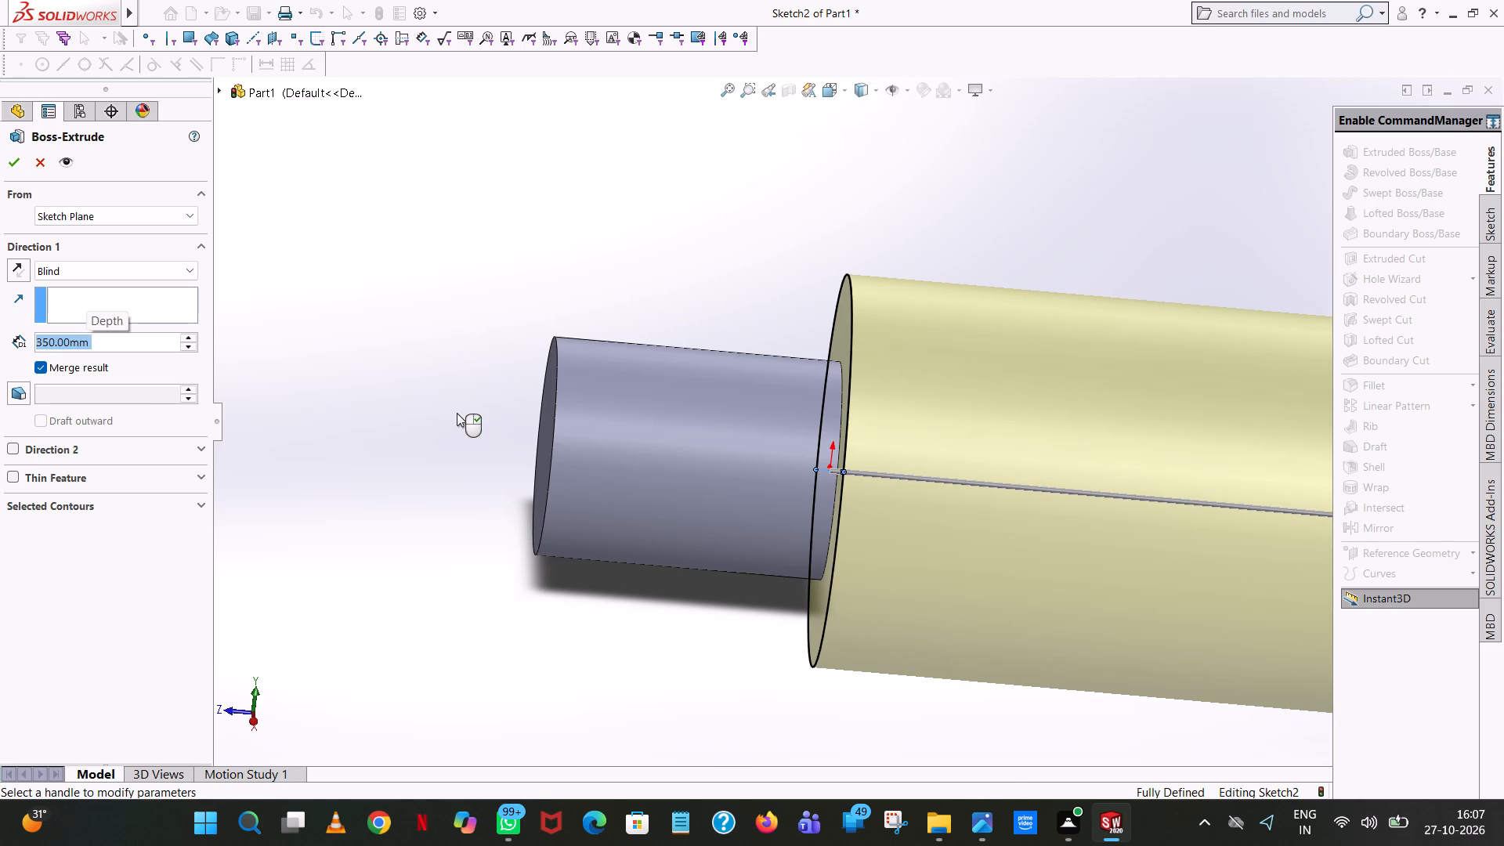
pyautogui.scroll(5, 486, 208)
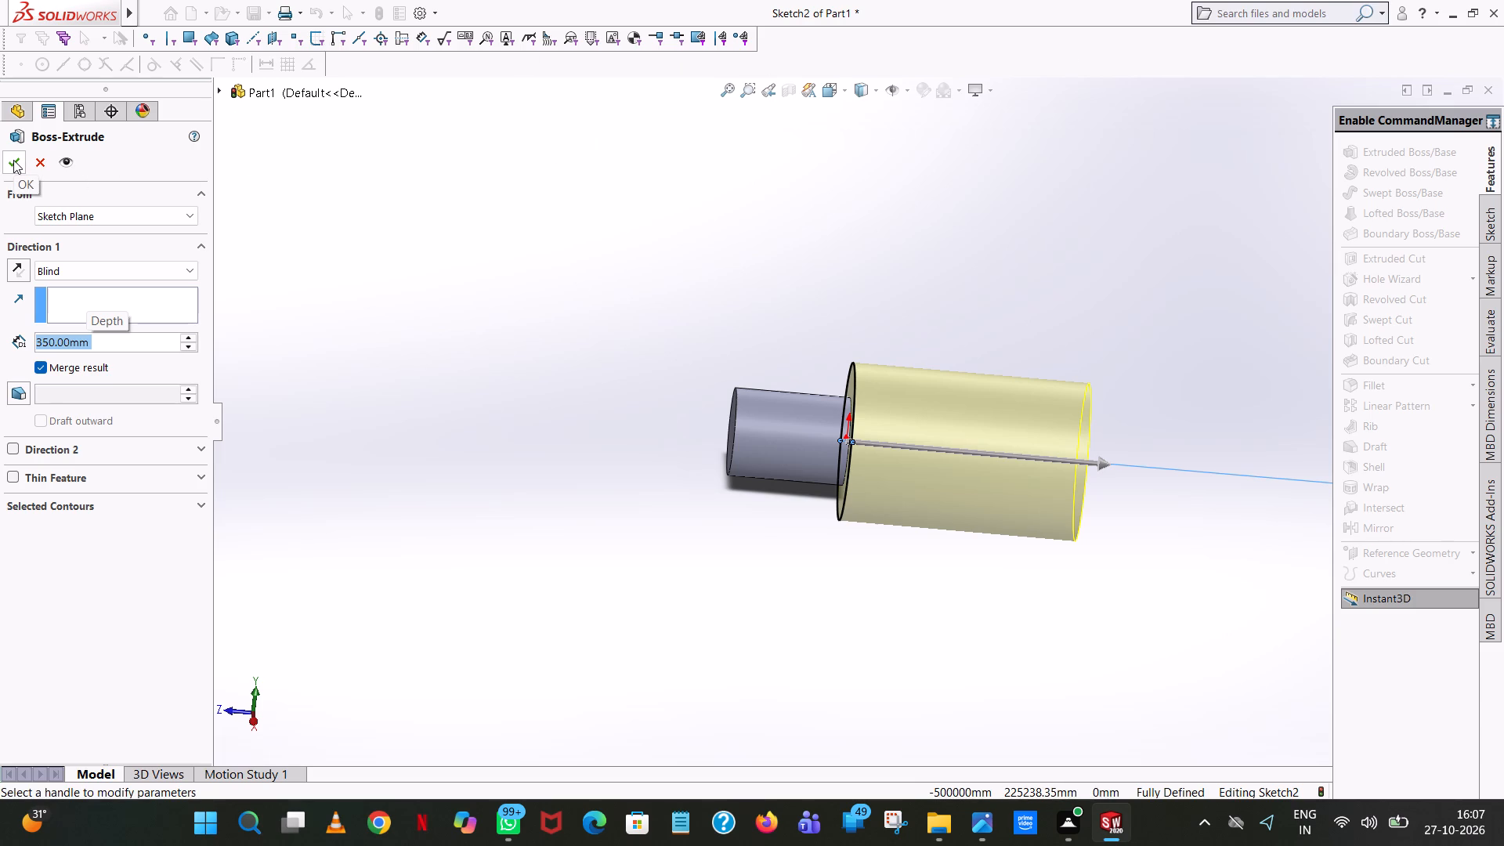
pyautogui.click(6, 164)
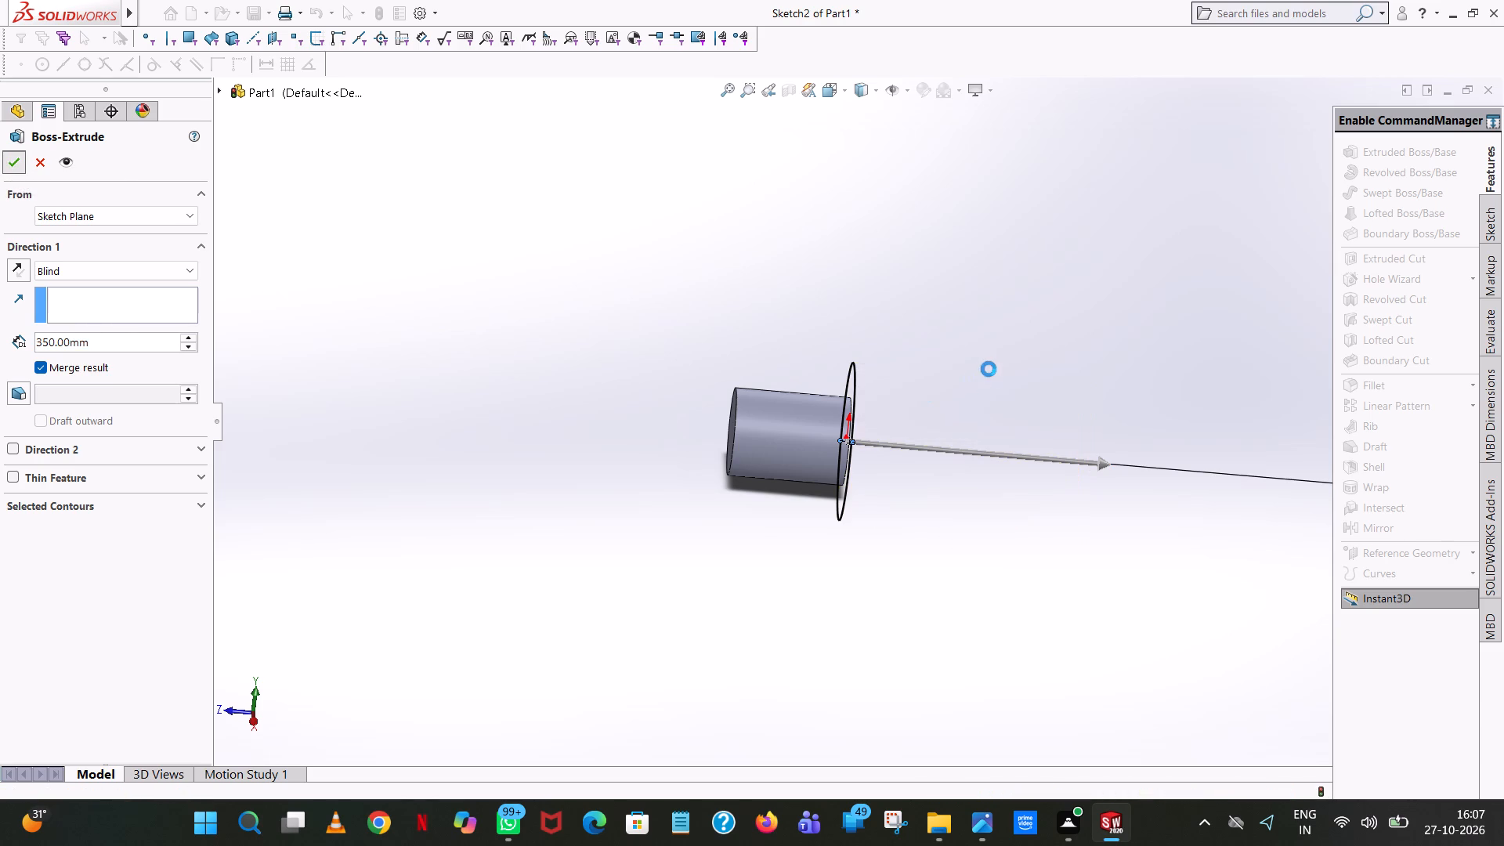
pyautogui.click(1025, 295)
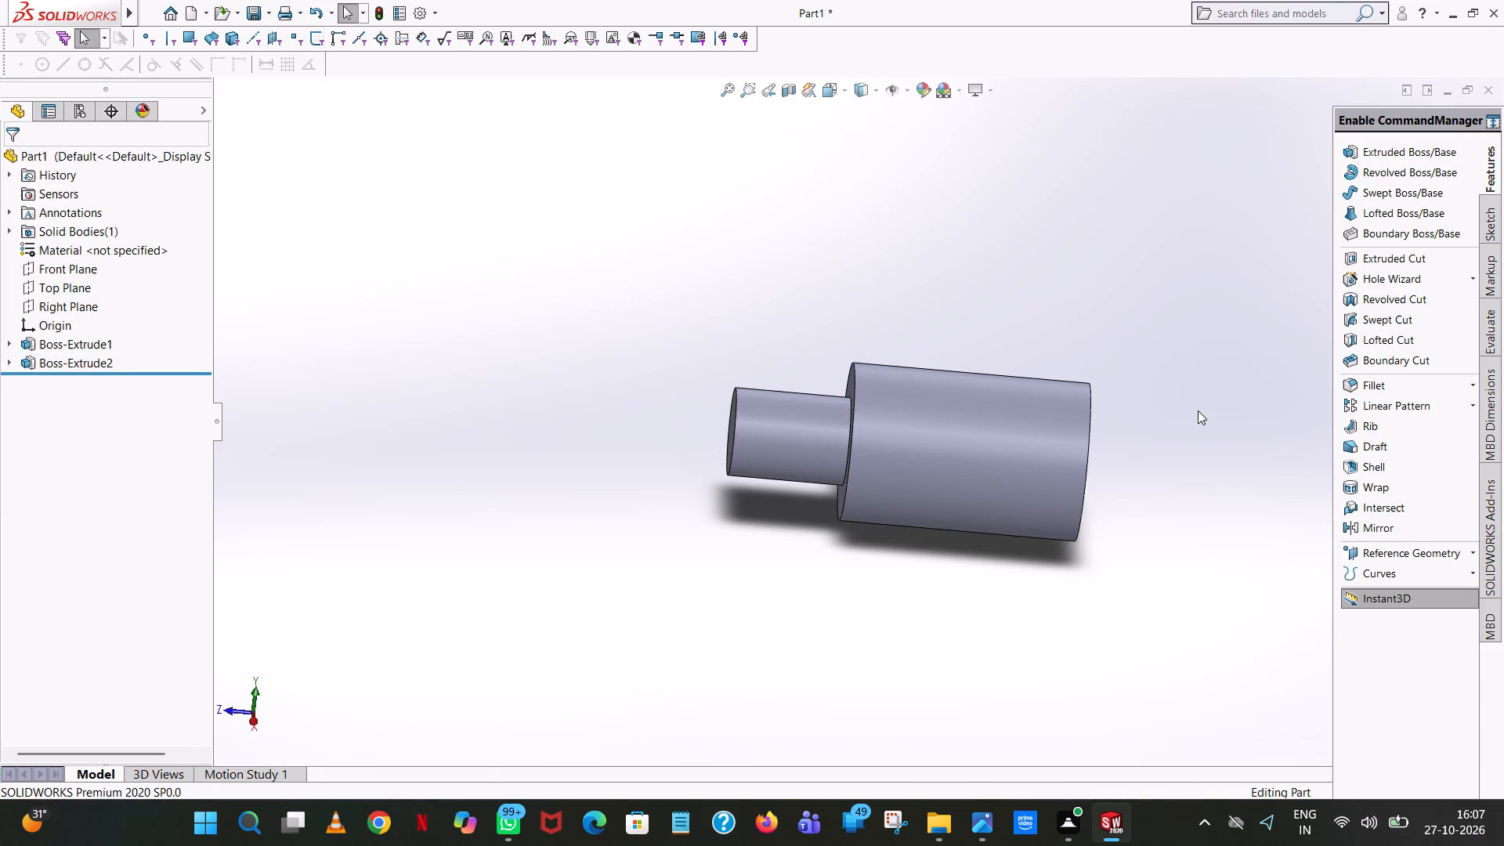
# Start a new Extruded Boss/Base with its sketch on the free end face of the 234 mm section, viewed normal to the sketch.
pyautogui.moveTo(1192, 410); pyautogui.dragTo(1056, 378, button='middle')
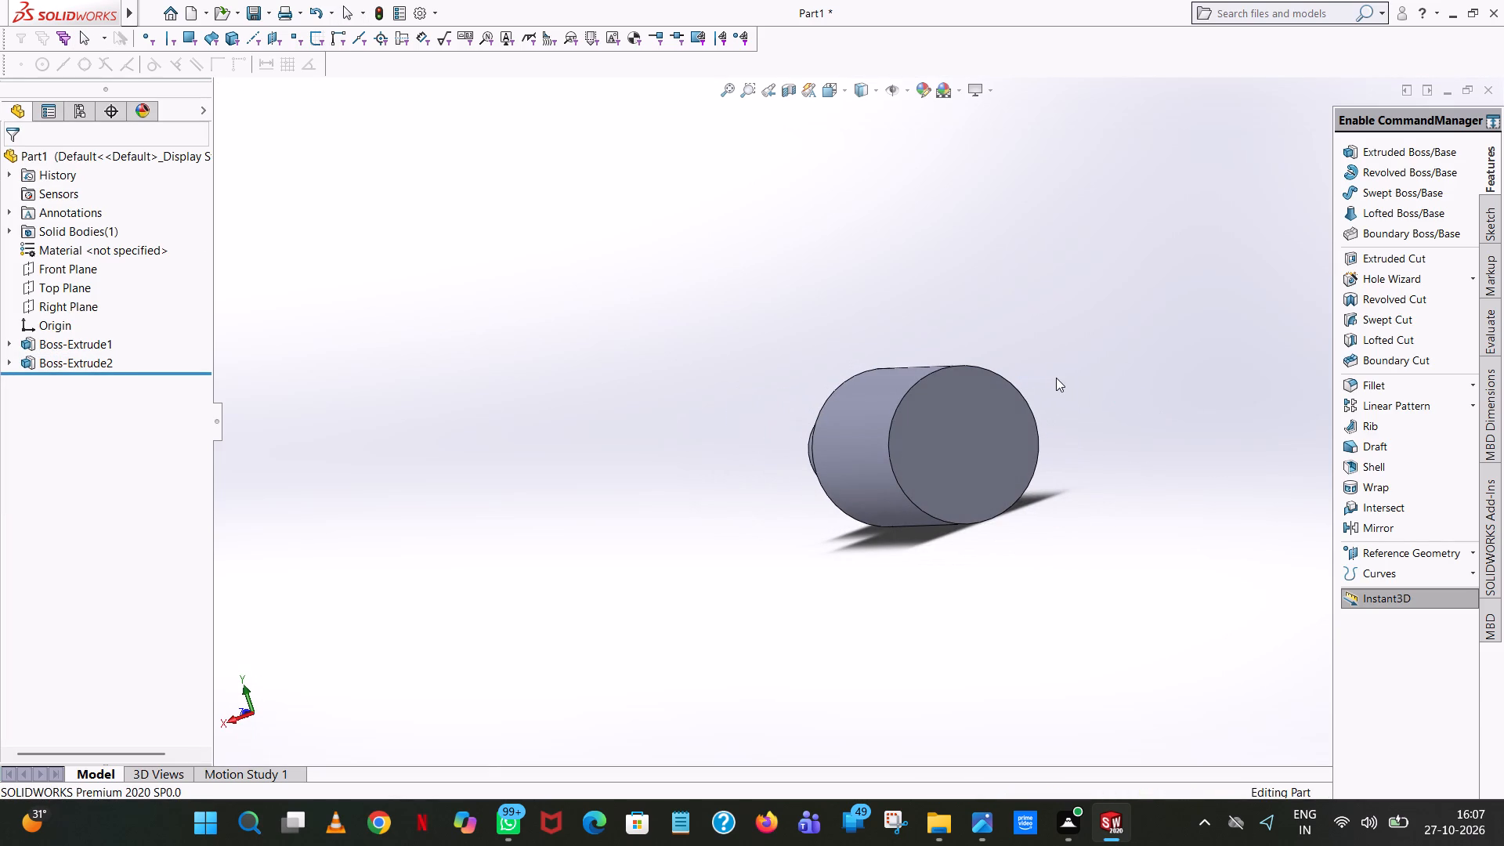
pyautogui.click(1394, 146)
pyautogui.click(984, 395)
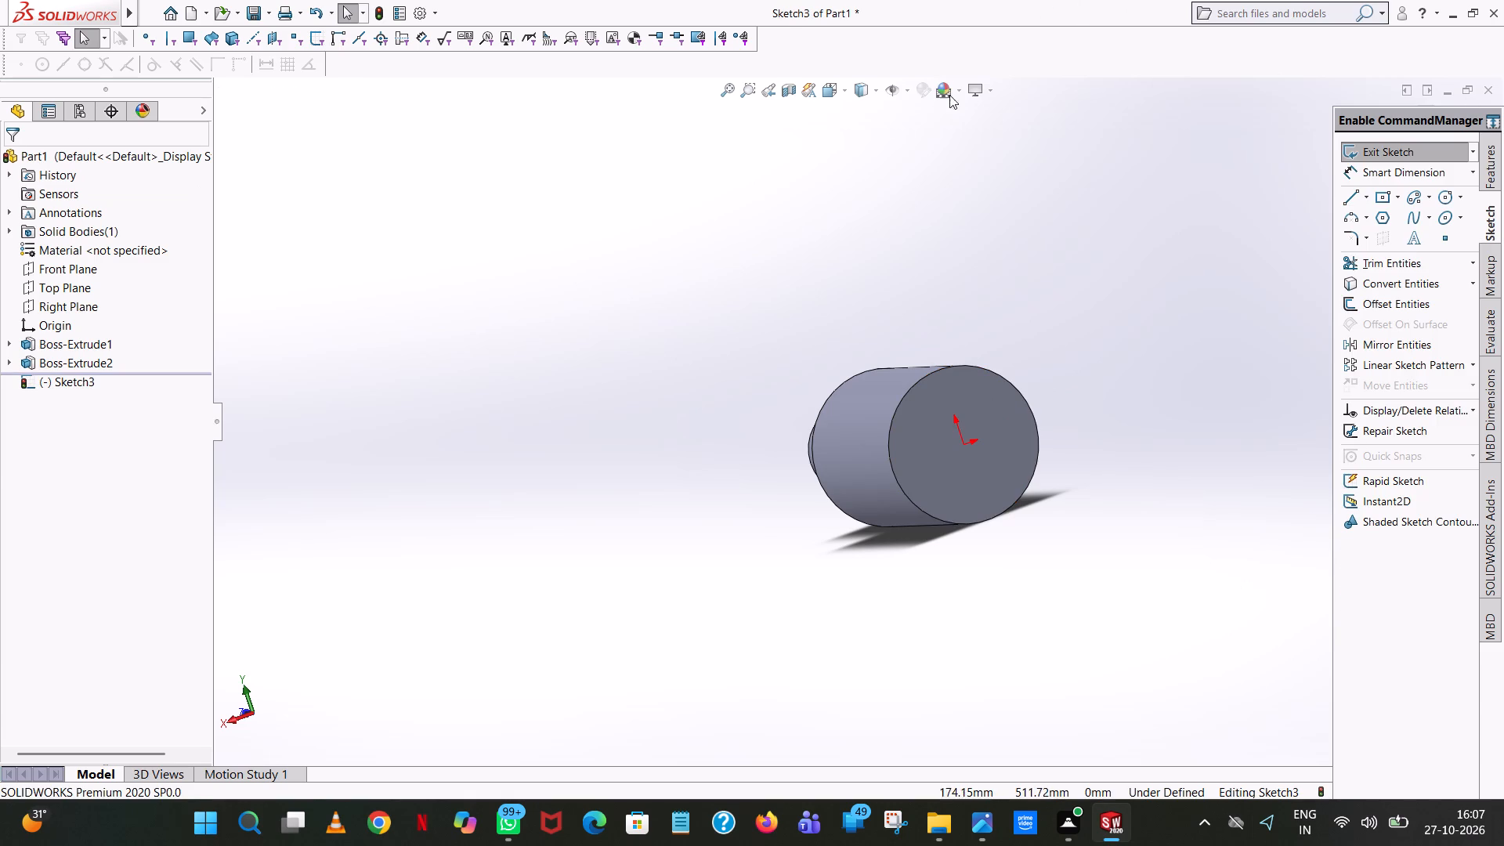
pyautogui.click(847, 85)
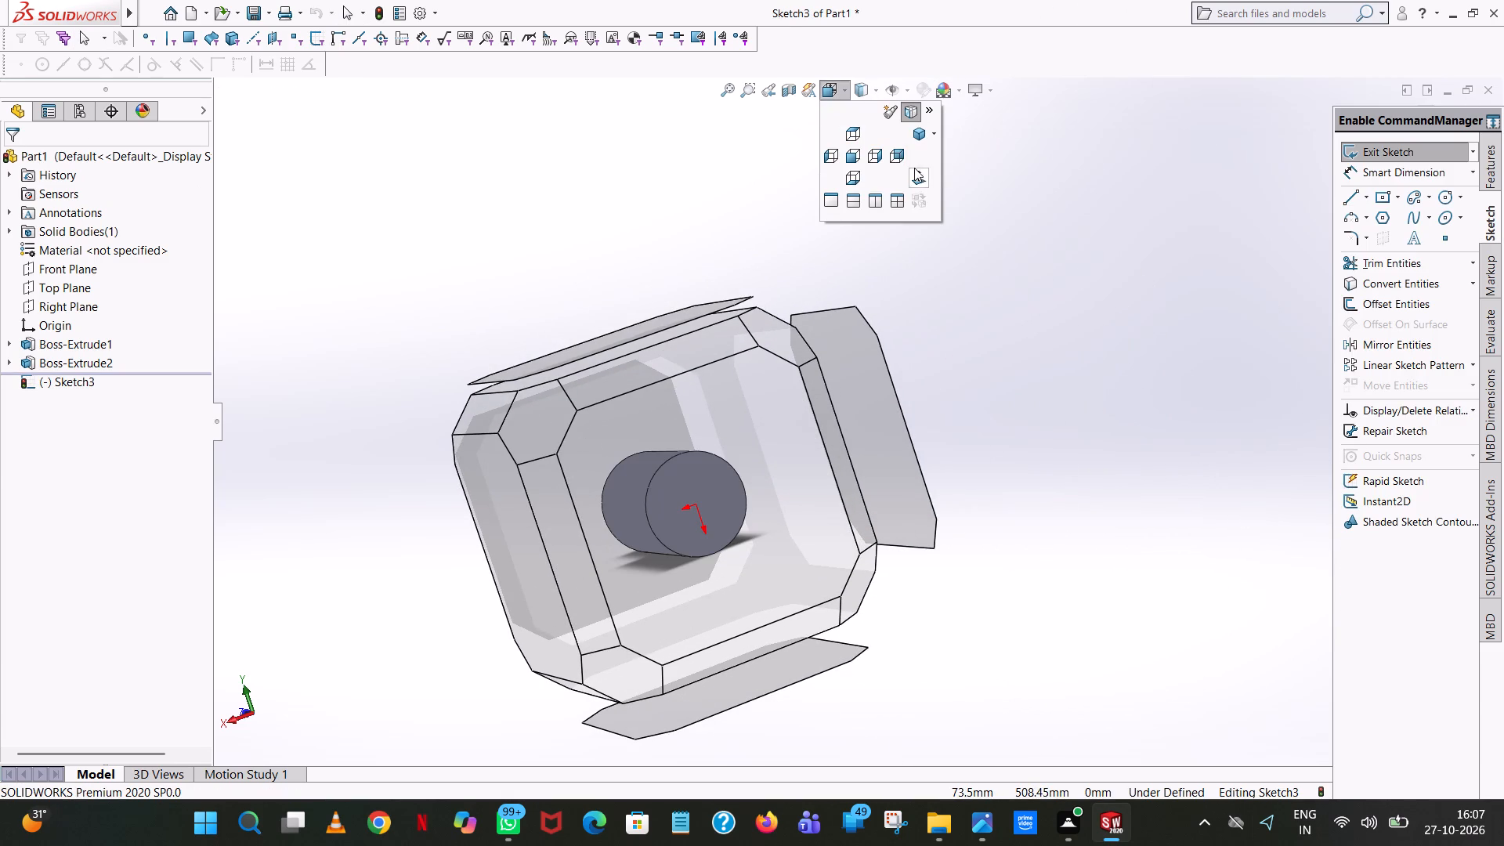
pyautogui.click(914, 176)
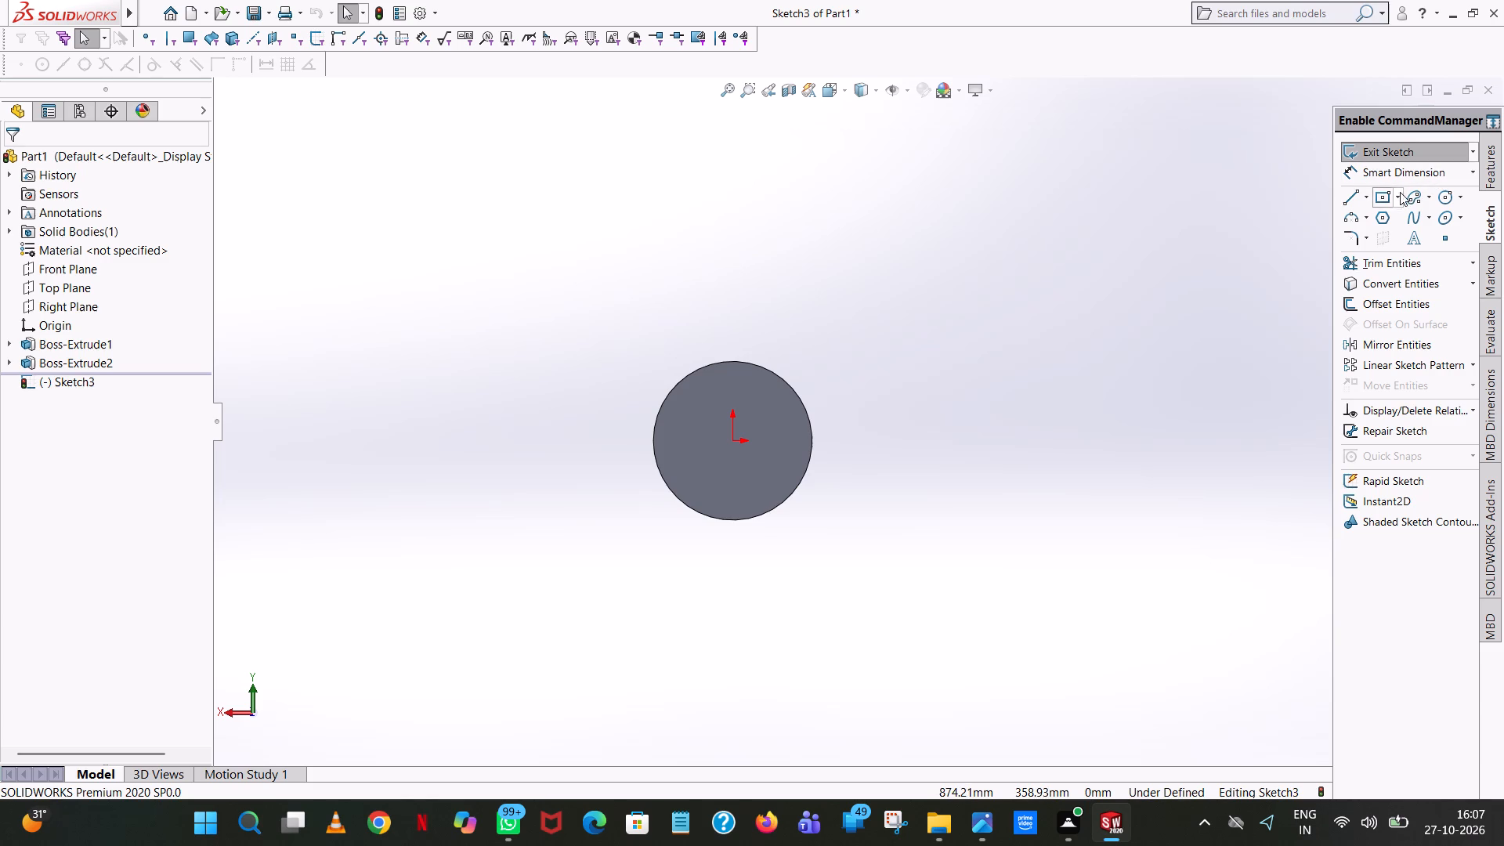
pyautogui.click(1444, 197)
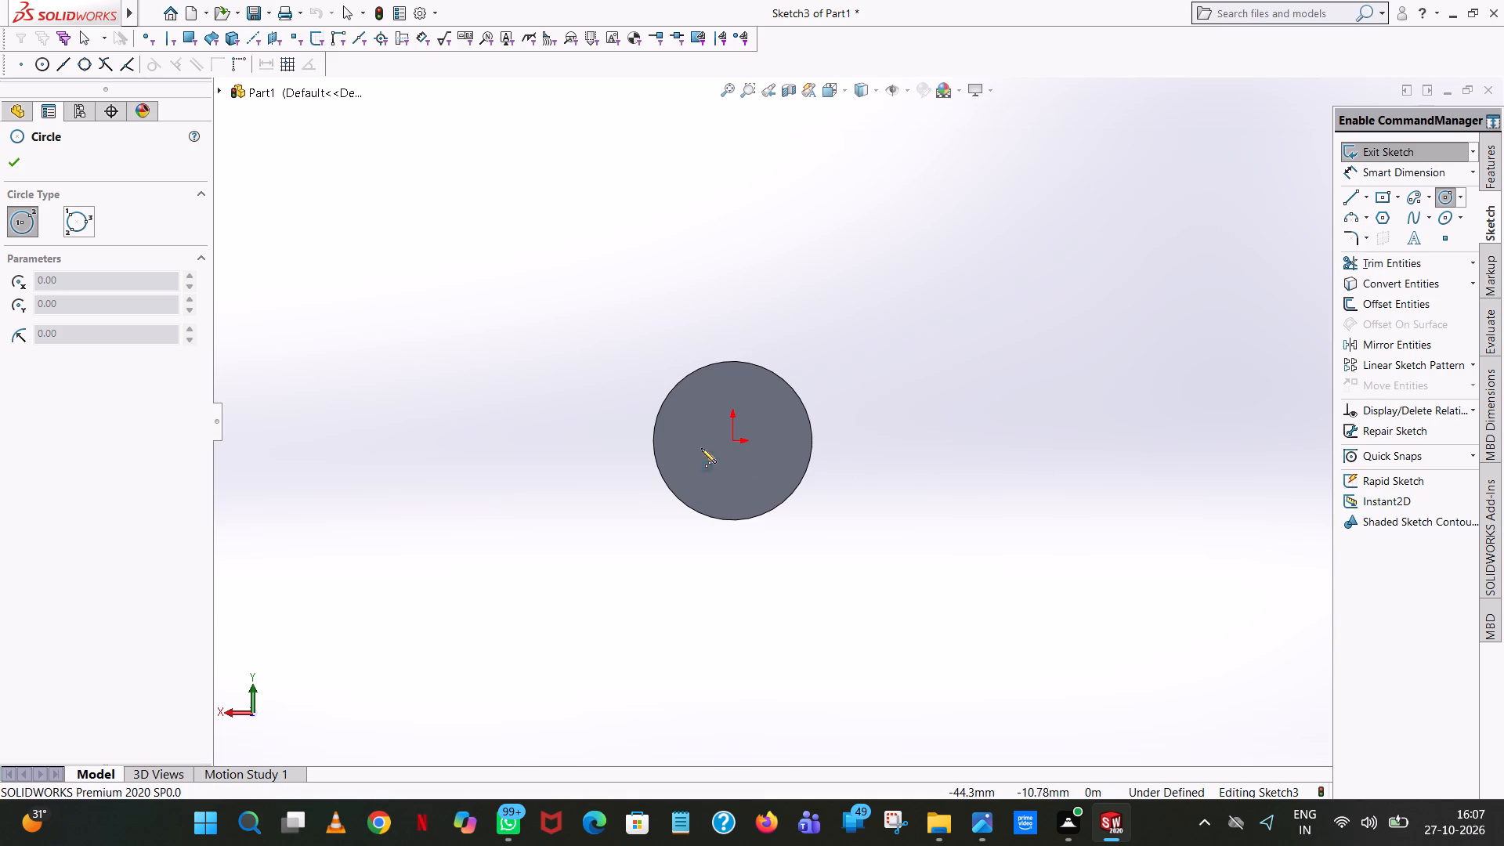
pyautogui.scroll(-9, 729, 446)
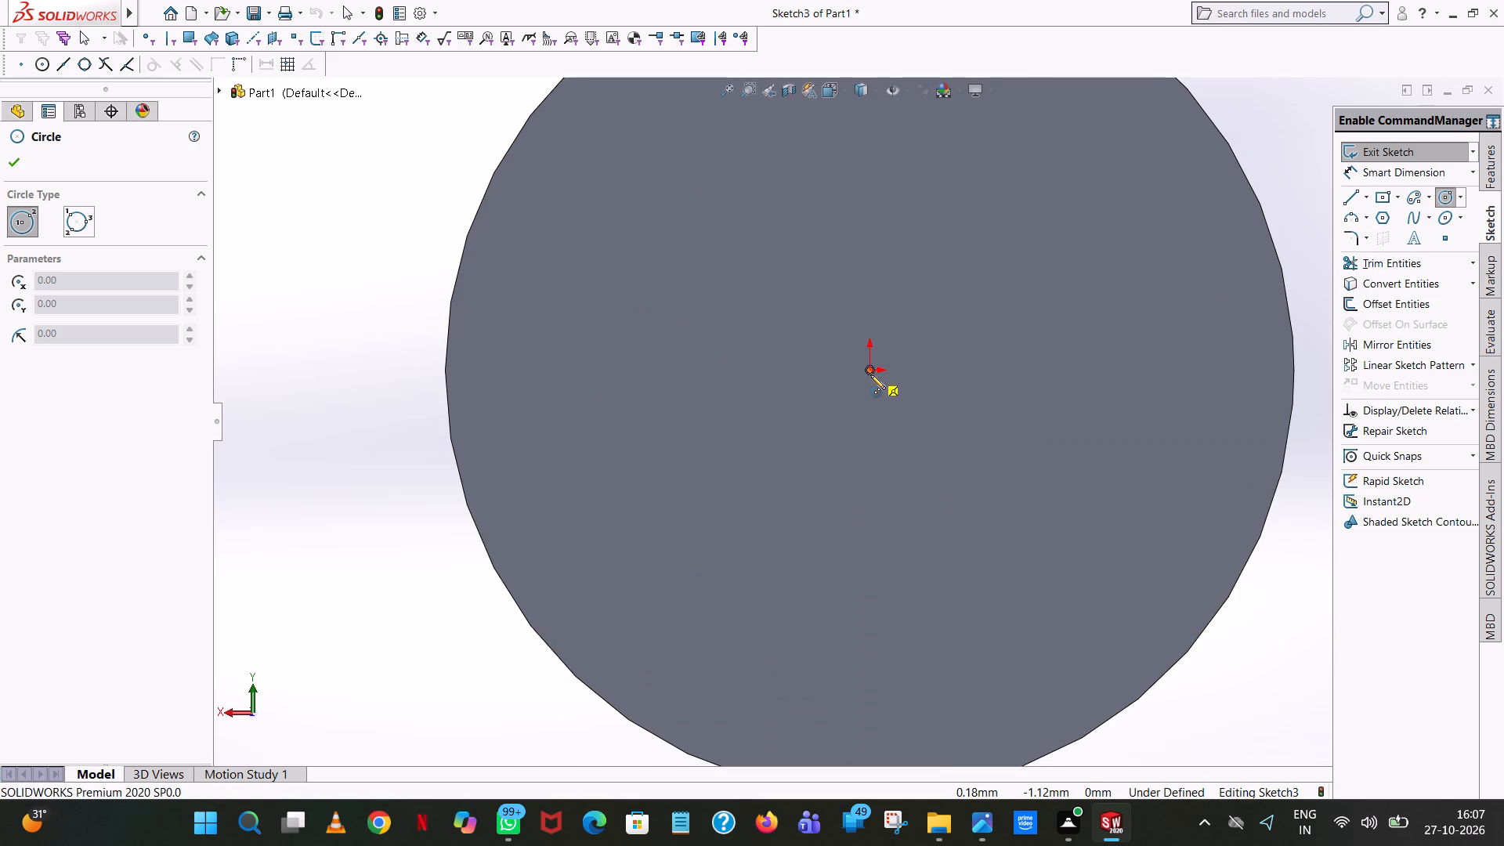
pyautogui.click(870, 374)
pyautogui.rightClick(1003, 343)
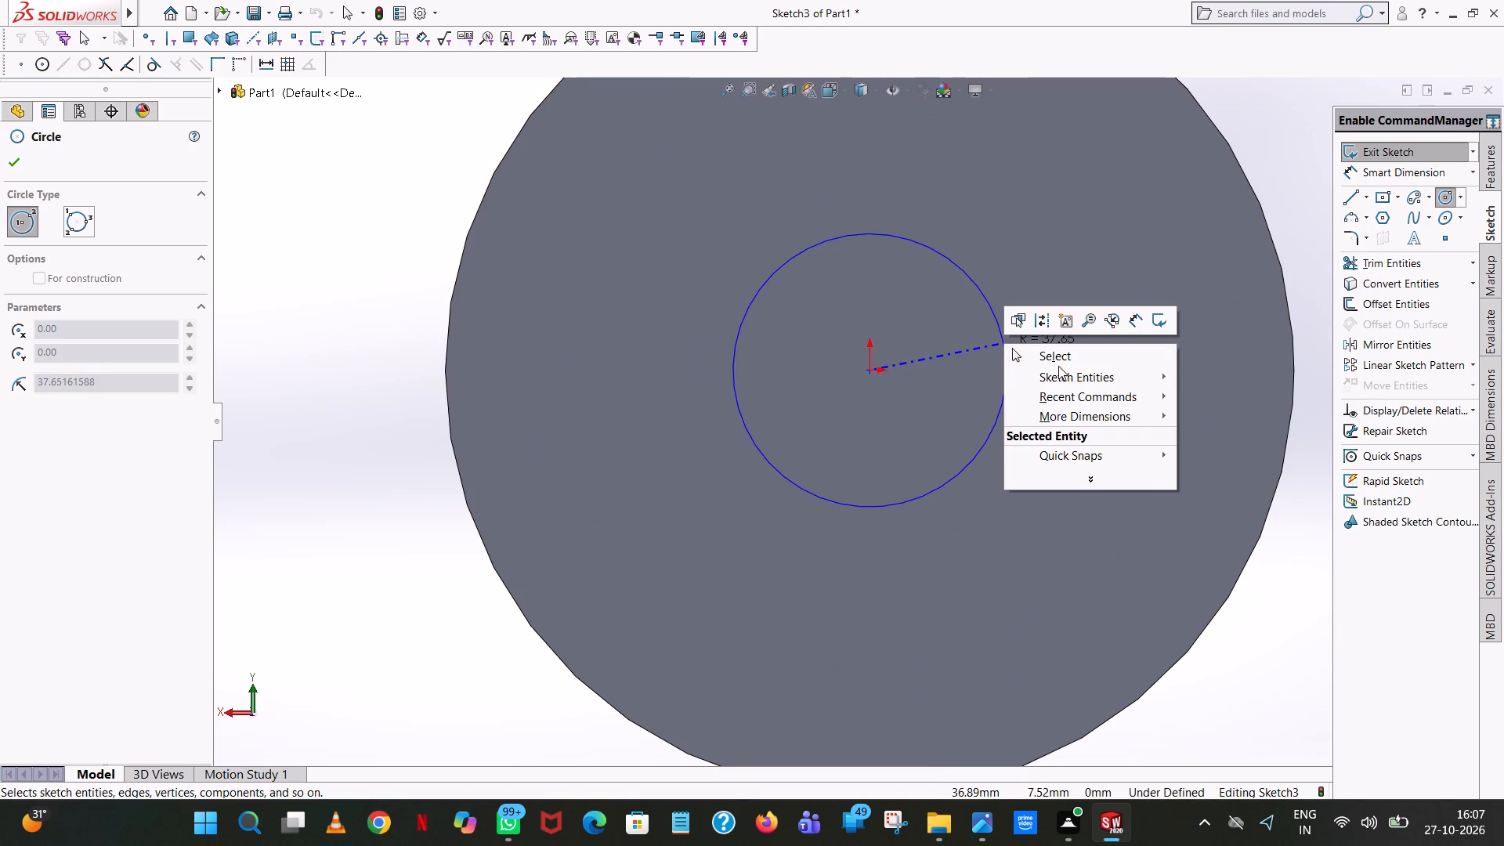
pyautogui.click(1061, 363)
# Sketch a circle centred on the origin, concentric with the 234 mm section, with a radius of 520/2 (260 mm).
pyautogui.click(1445, 197)
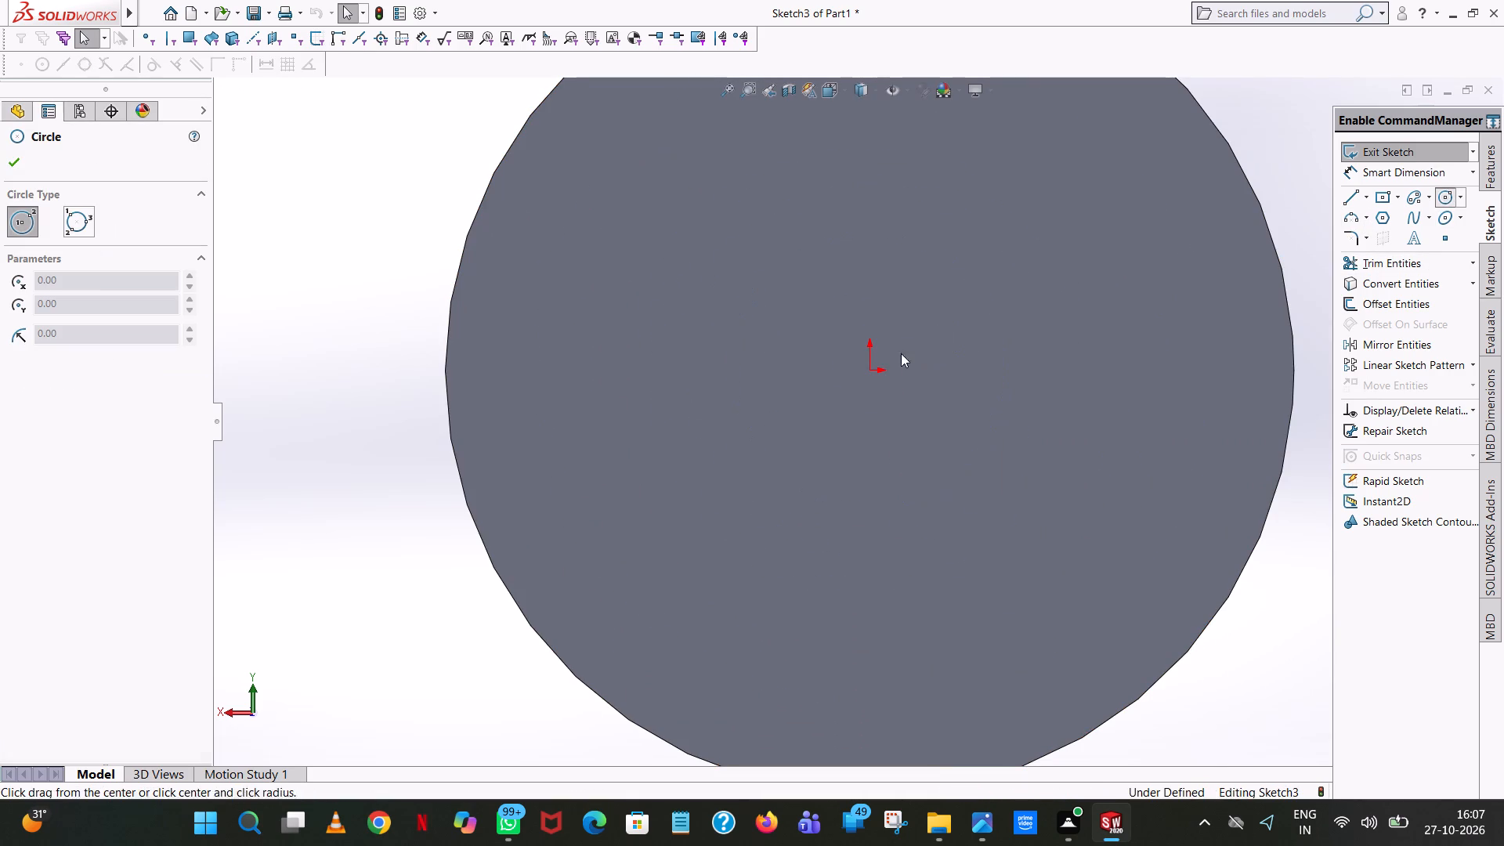
pyautogui.click(872, 371)
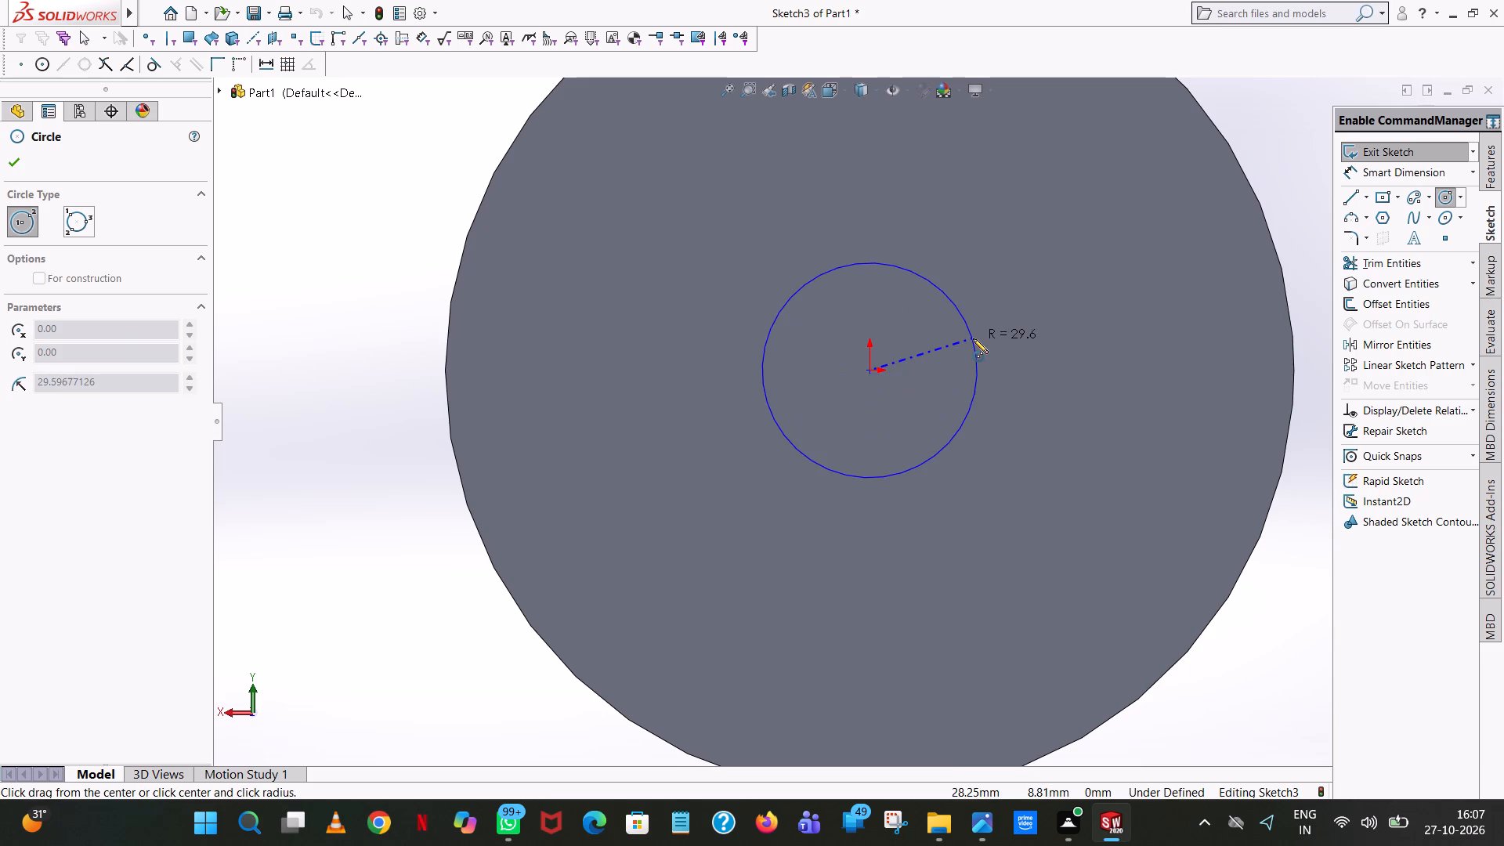
pyautogui.scroll(4, 973, 338)
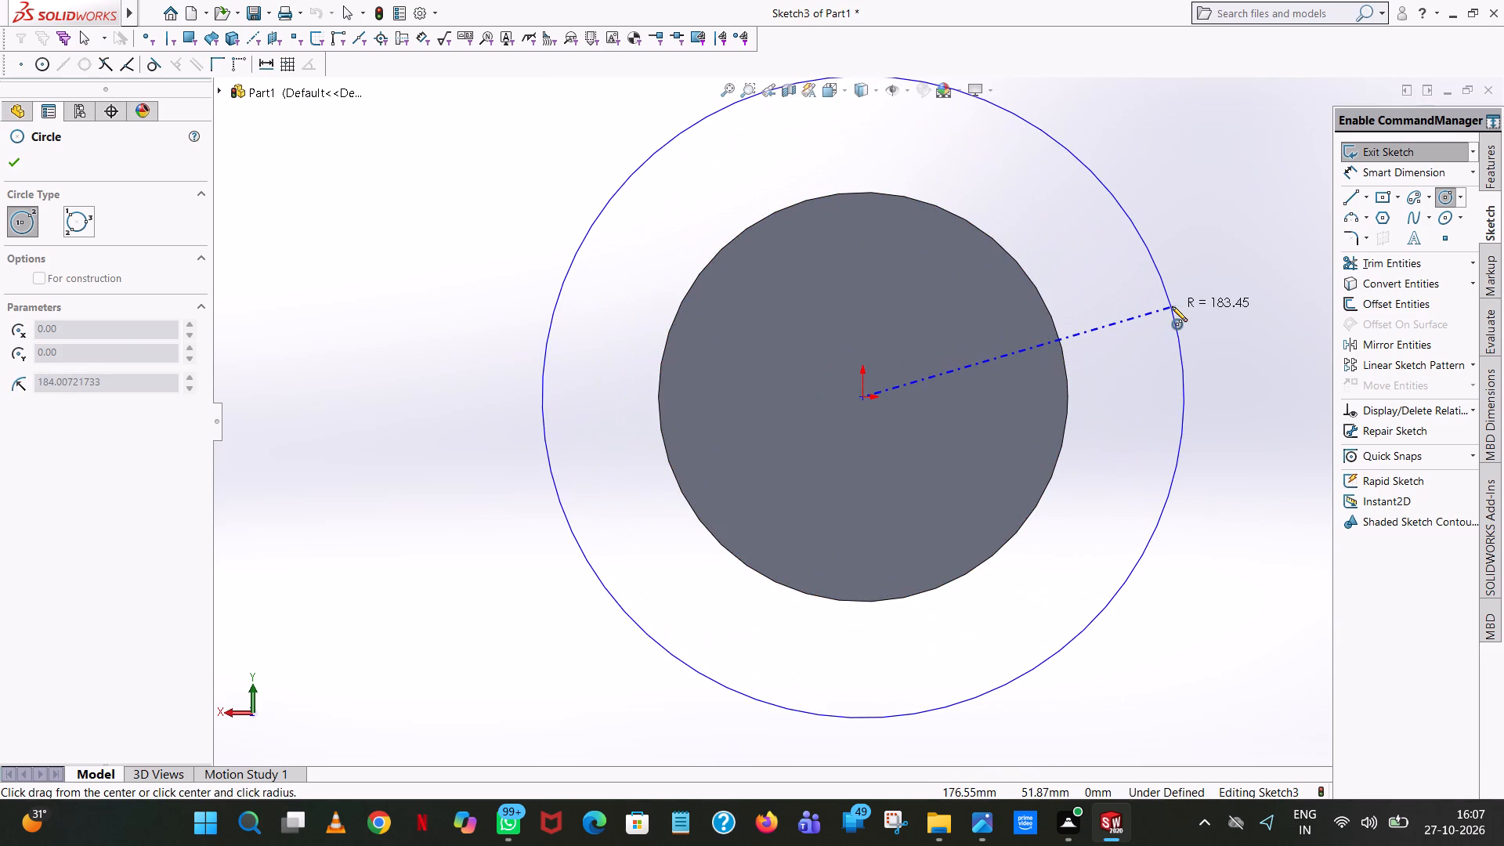
pyautogui.click(1172, 306)
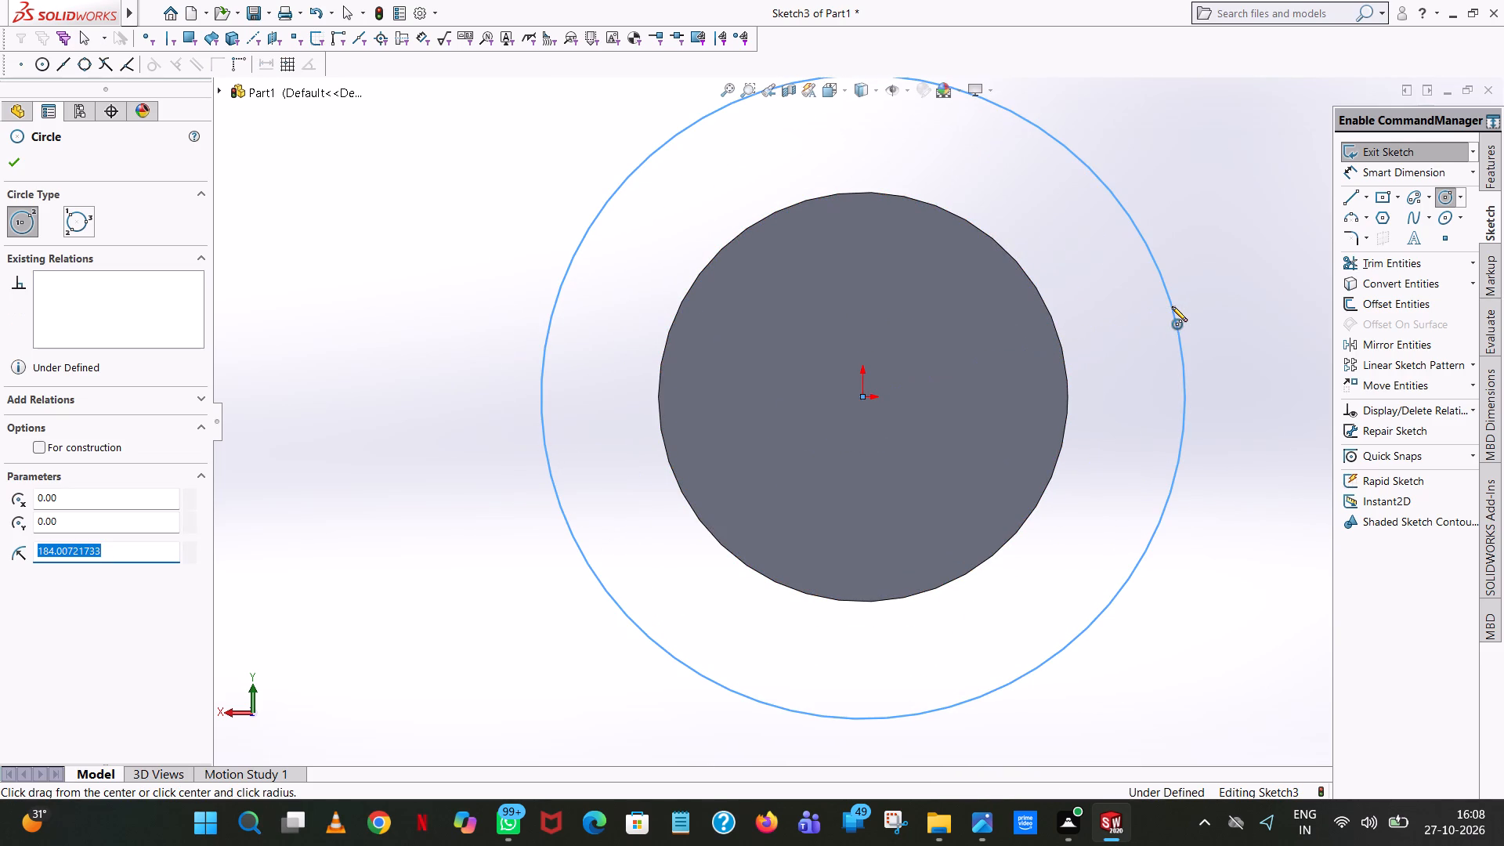
pyautogui.press('2')
pyautogui.press('BackSpace')
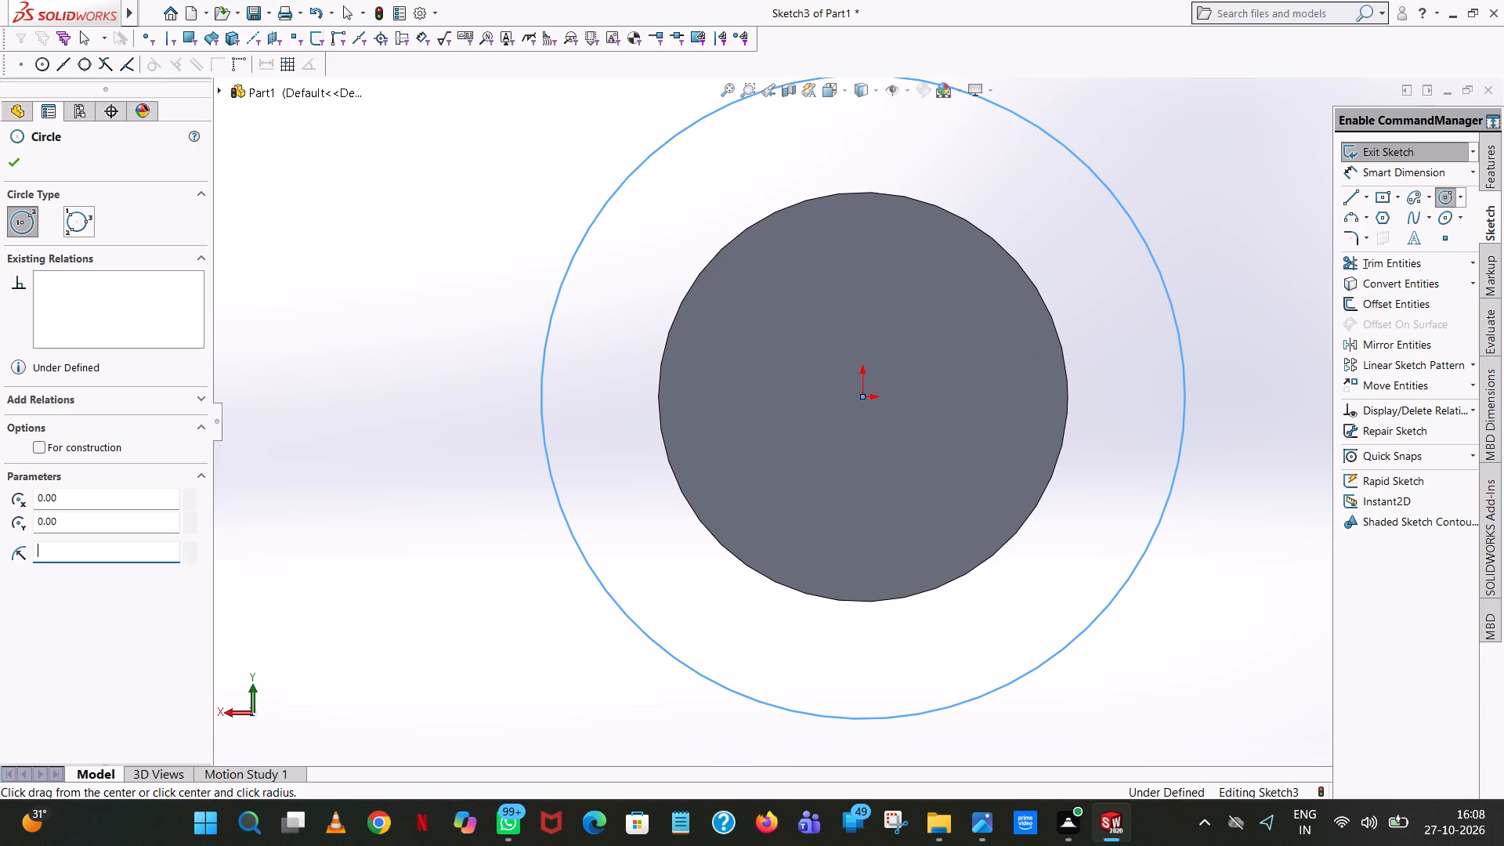
pyautogui.write('520/')
pyautogui.press('2')
pyautogui.press('Return')
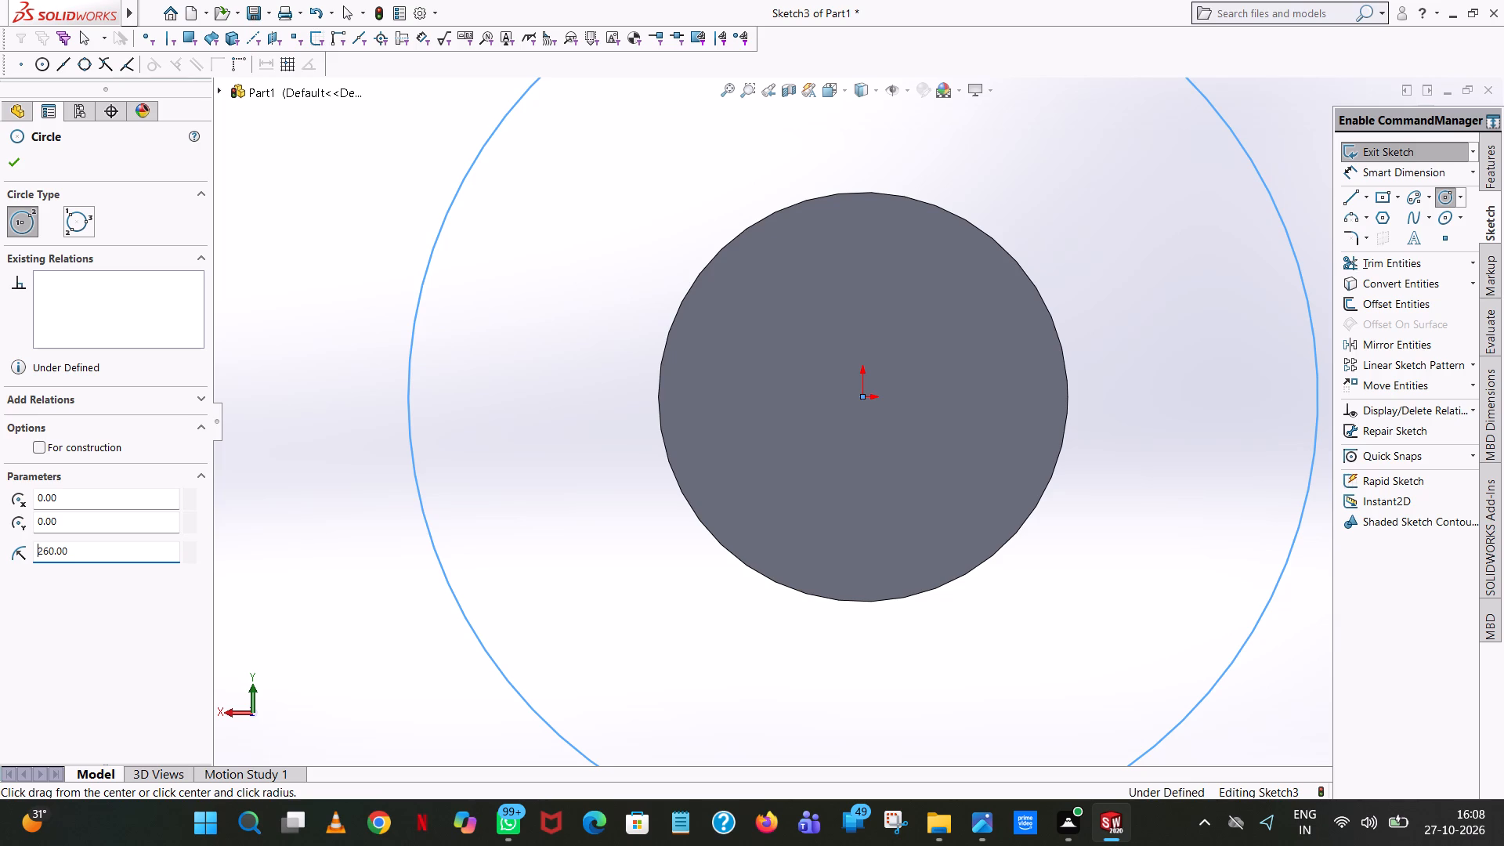
pyautogui.scroll(5, 1172, 306)
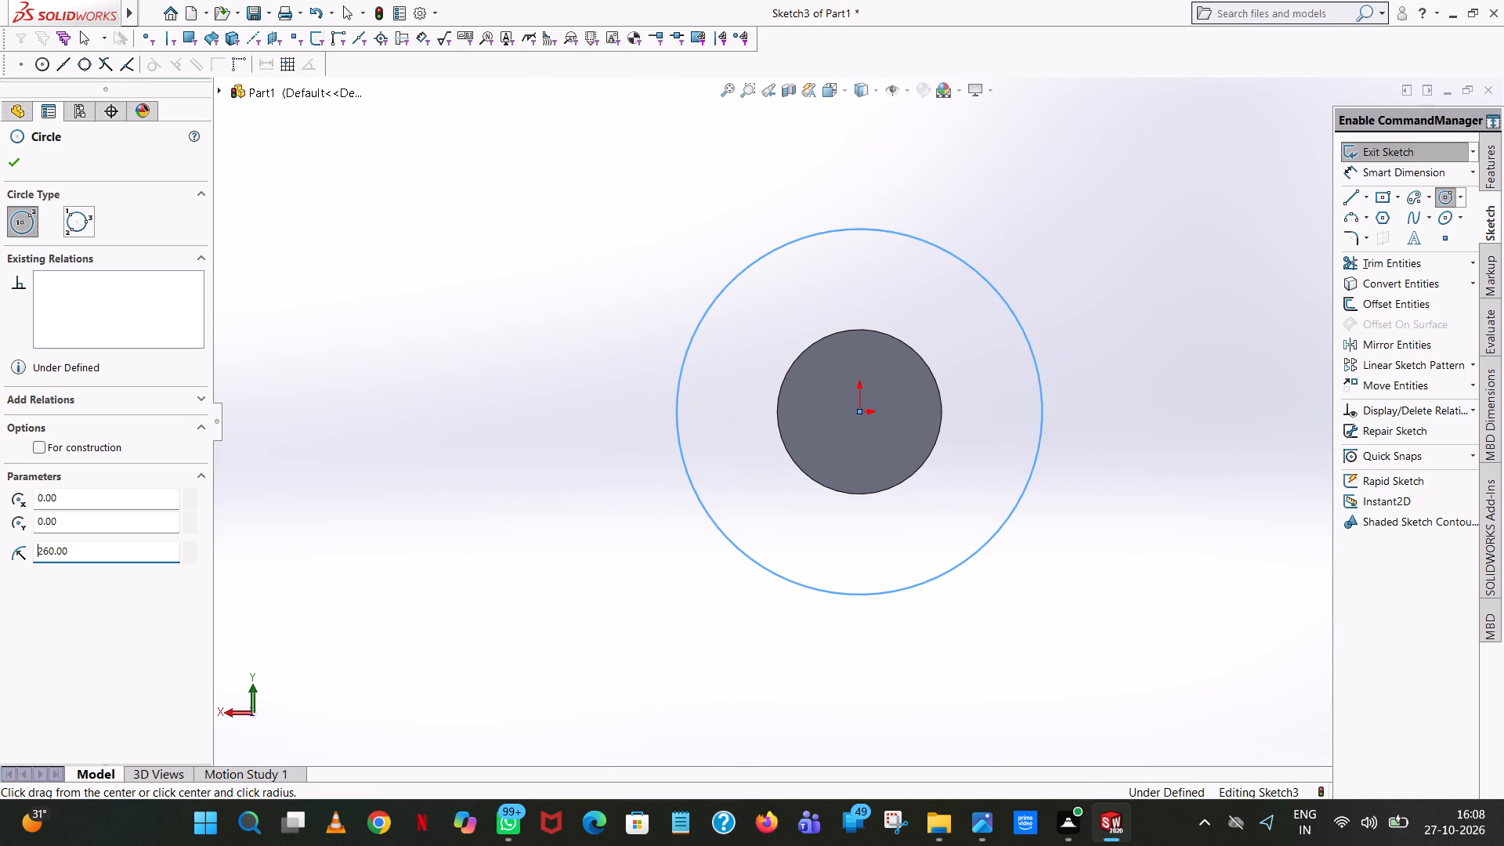
pyautogui.click(11, 155)
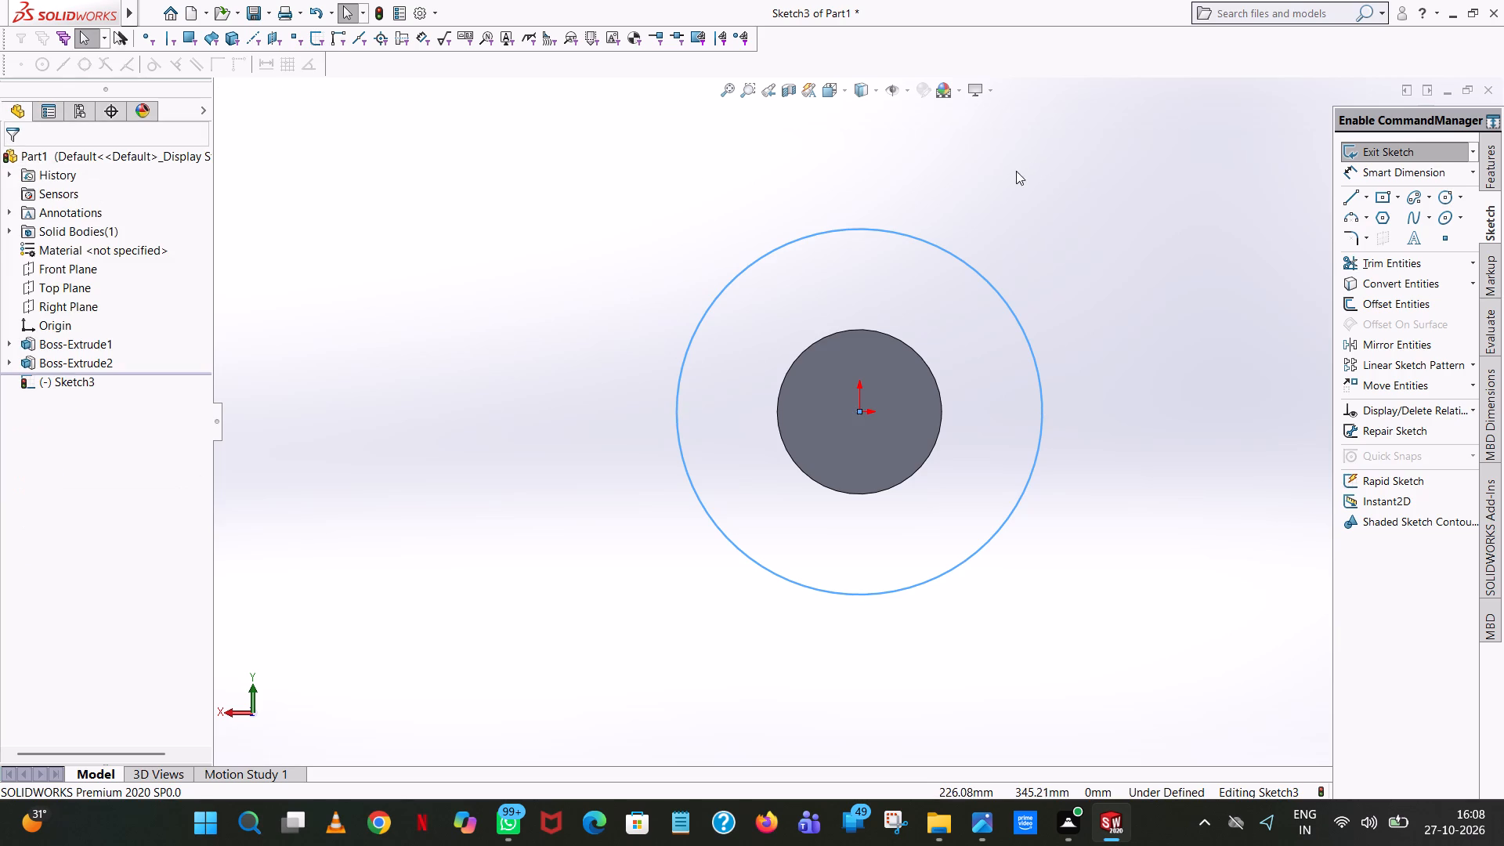
pyautogui.click(1016, 171)
# Sketch a horizontal line from the origin towards the right side of the circle, with a length of 455/2 (227.5 mm).
pyautogui.scroll(-1, 948, 378)
pyautogui.click(1349, 197)
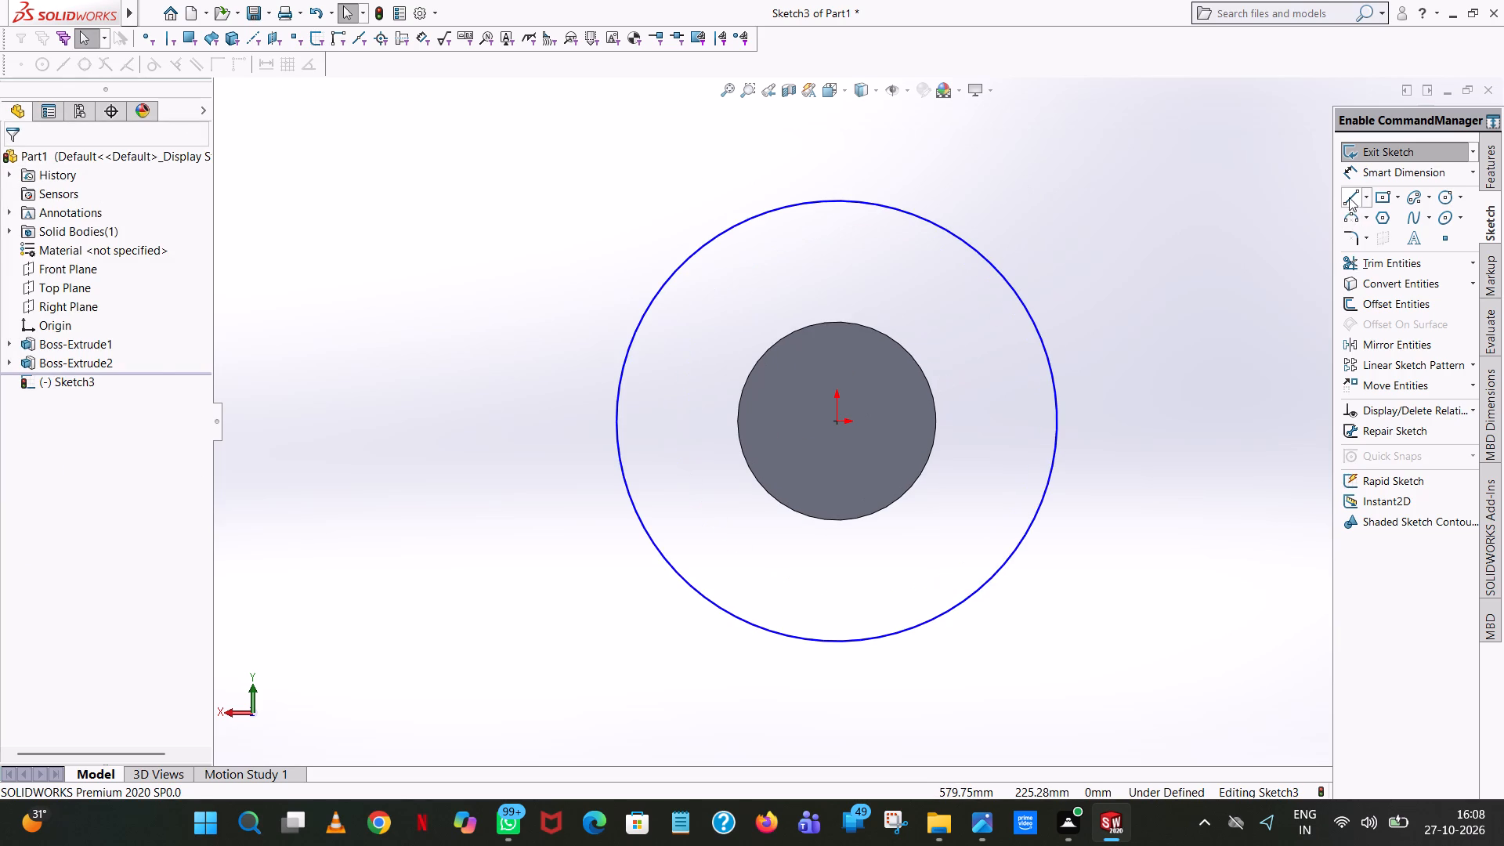
pyautogui.scroll(-4, 945, 461)
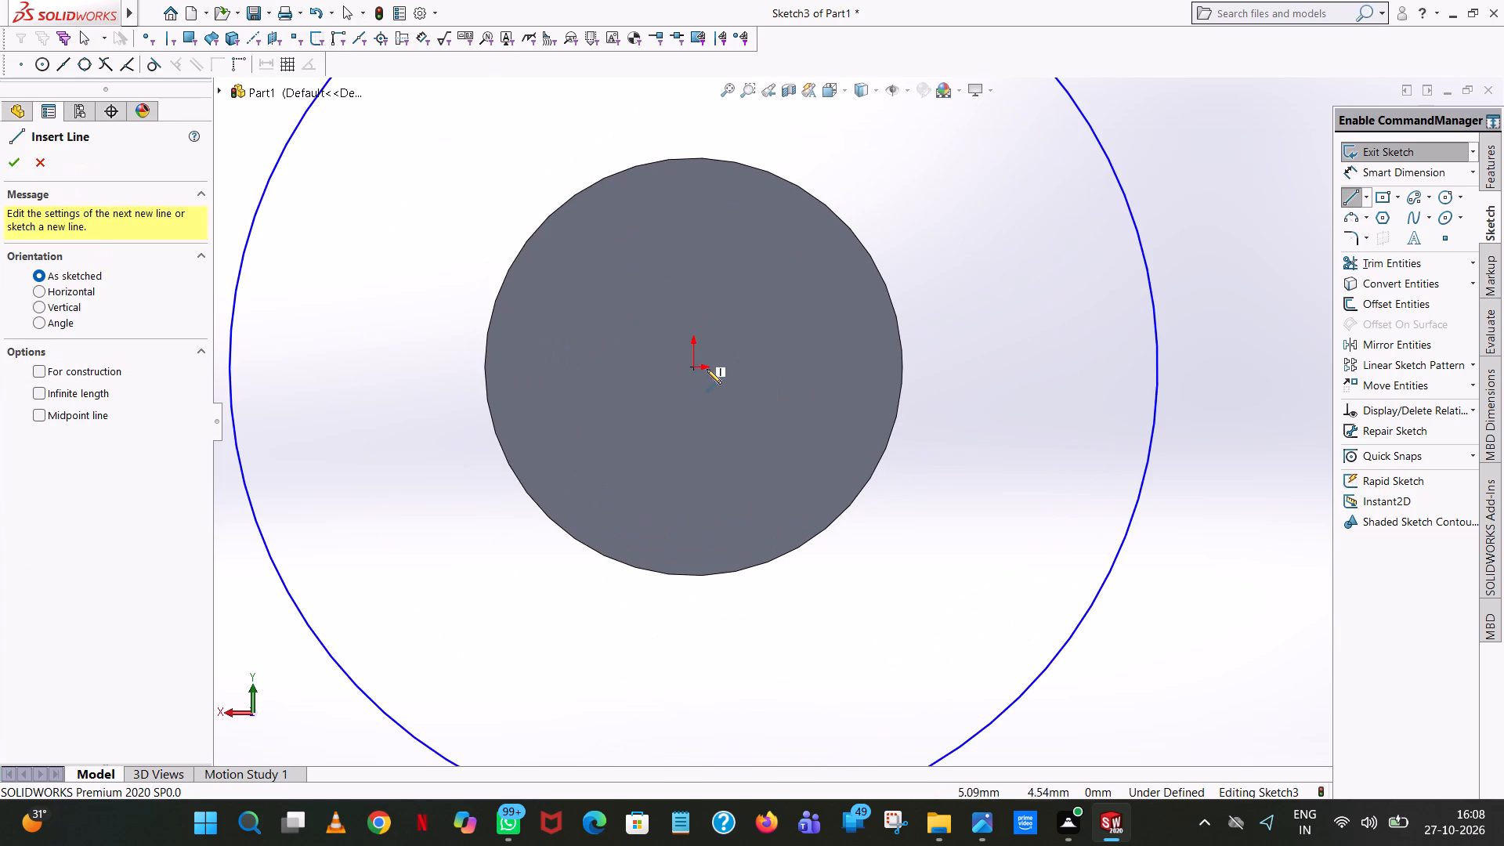
pyautogui.click(691, 367)
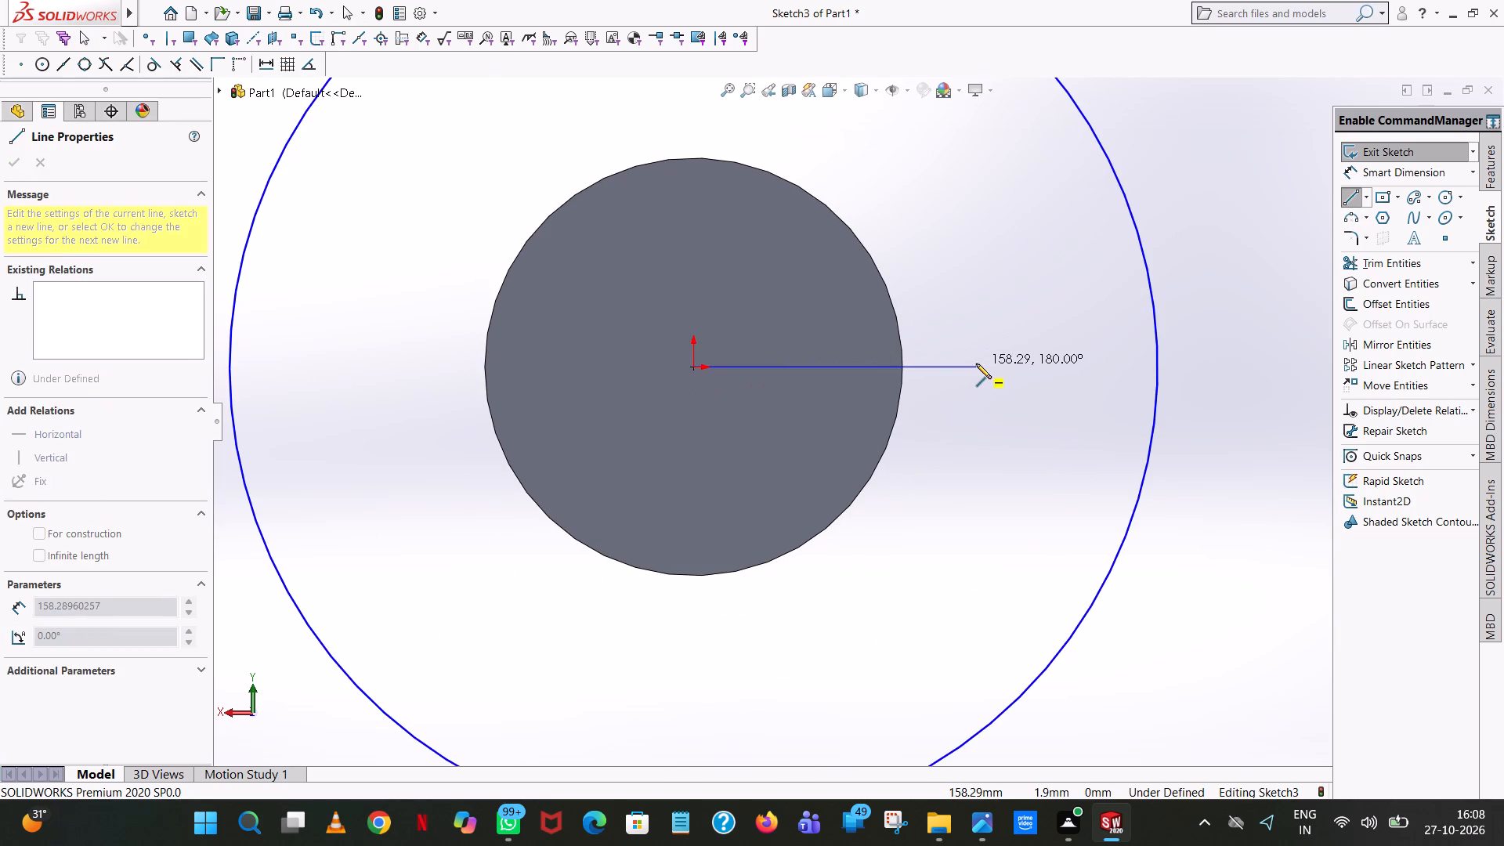
pyautogui.click(976, 363)
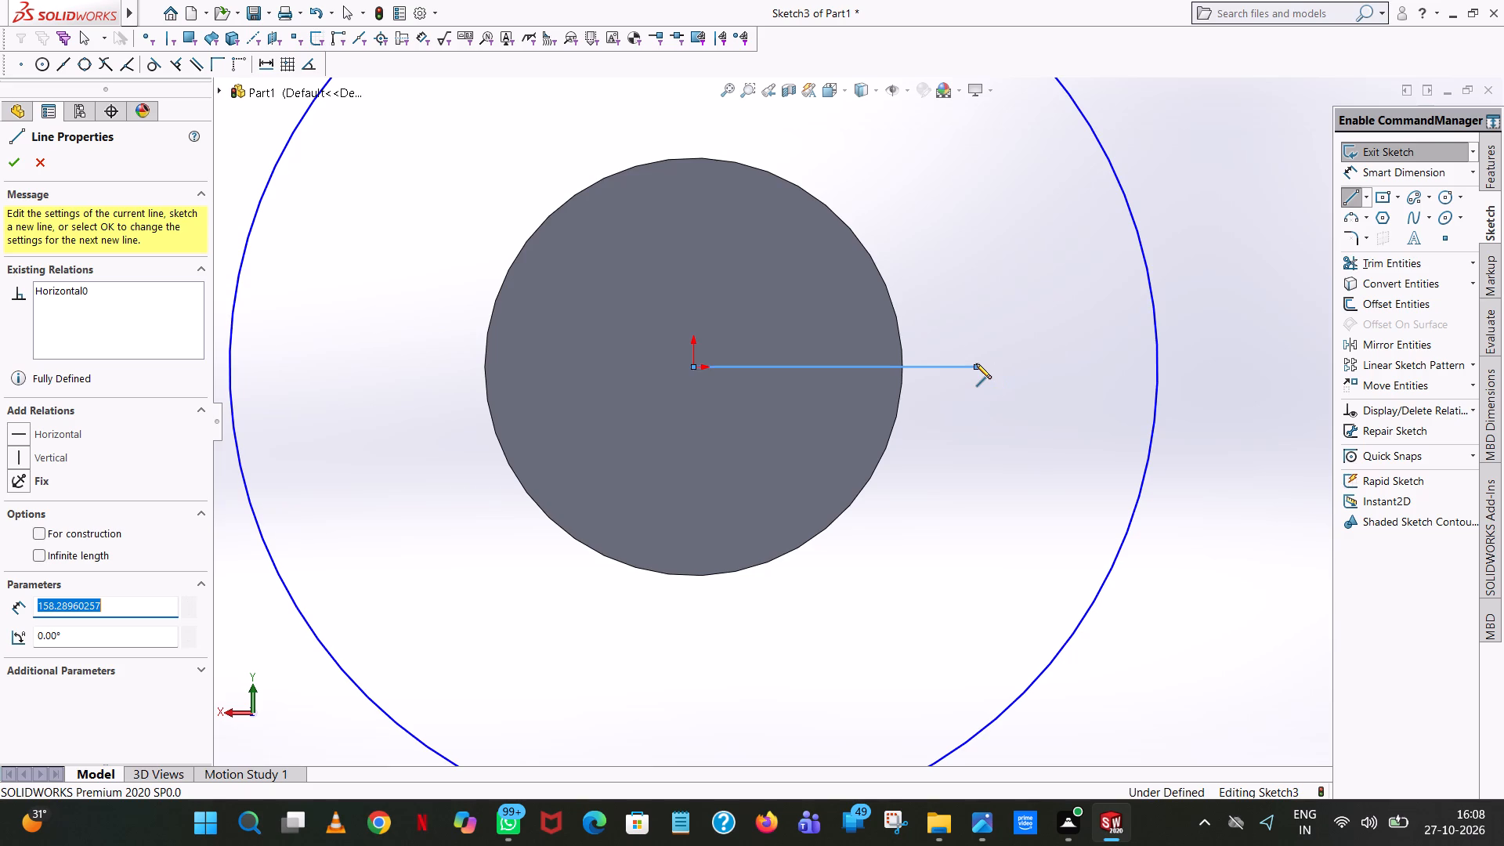
pyautogui.write('455/2')
pyautogui.press('Return')
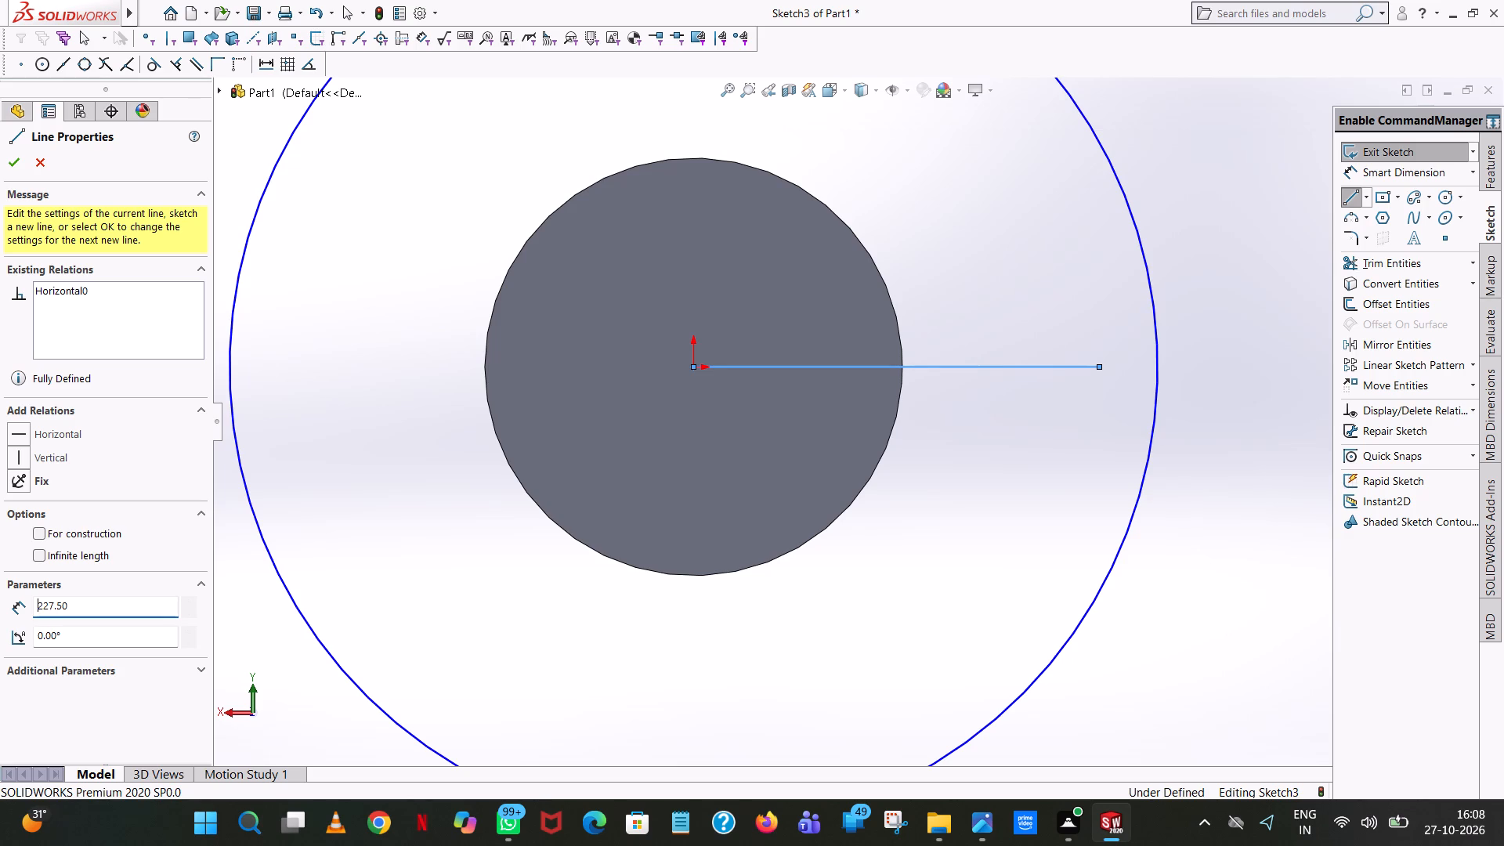
pyautogui.rightClick(976, 363)
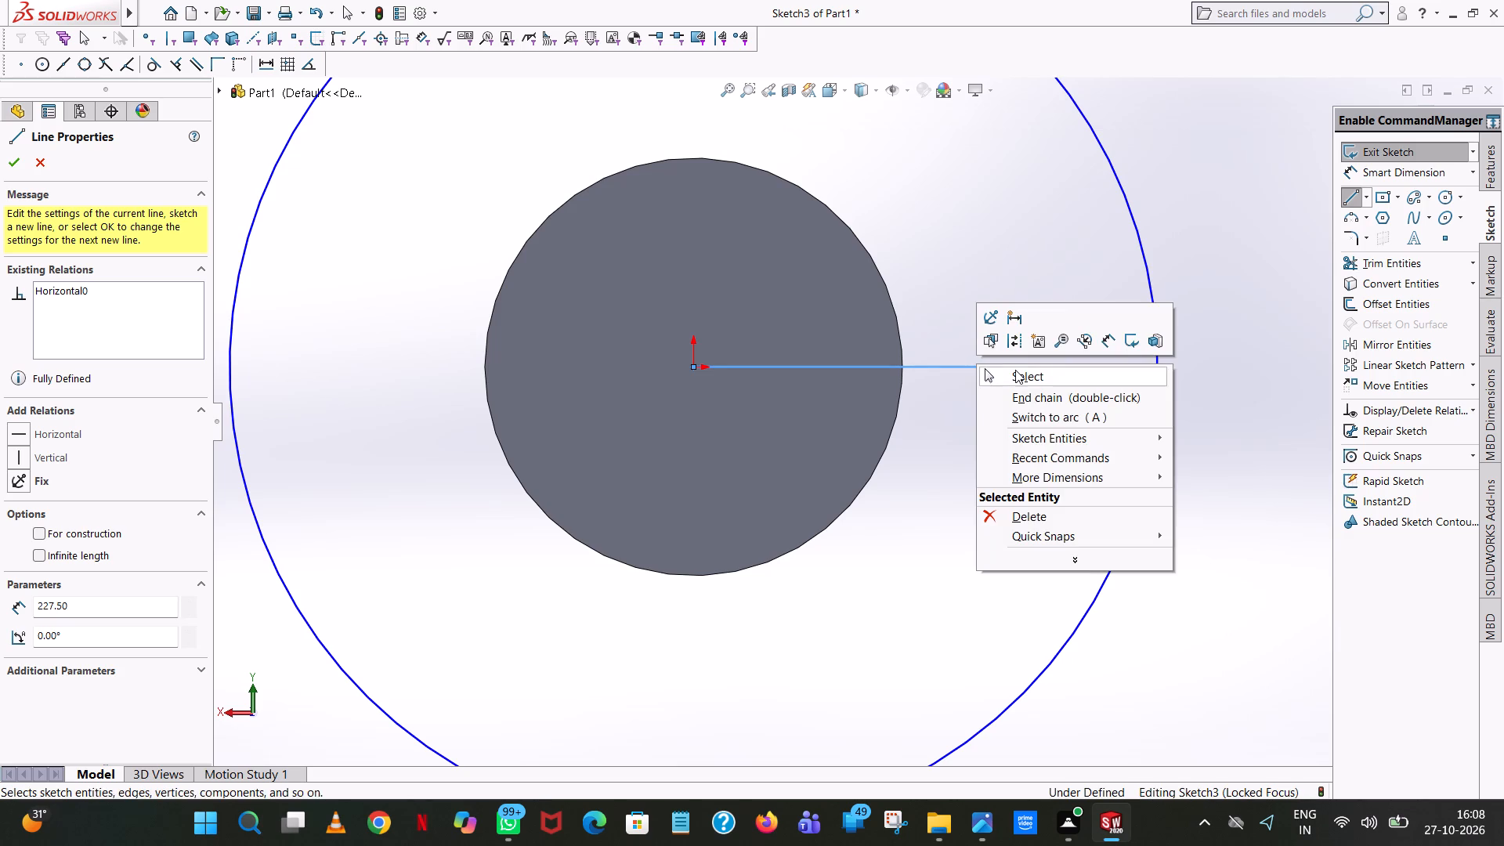
pyautogui.click(1015, 370)
# Sketch a second horizontal line from the origin in the opposite direction, with a length of 455/2 (227.5 mm).
pyautogui.click(1355, 196)
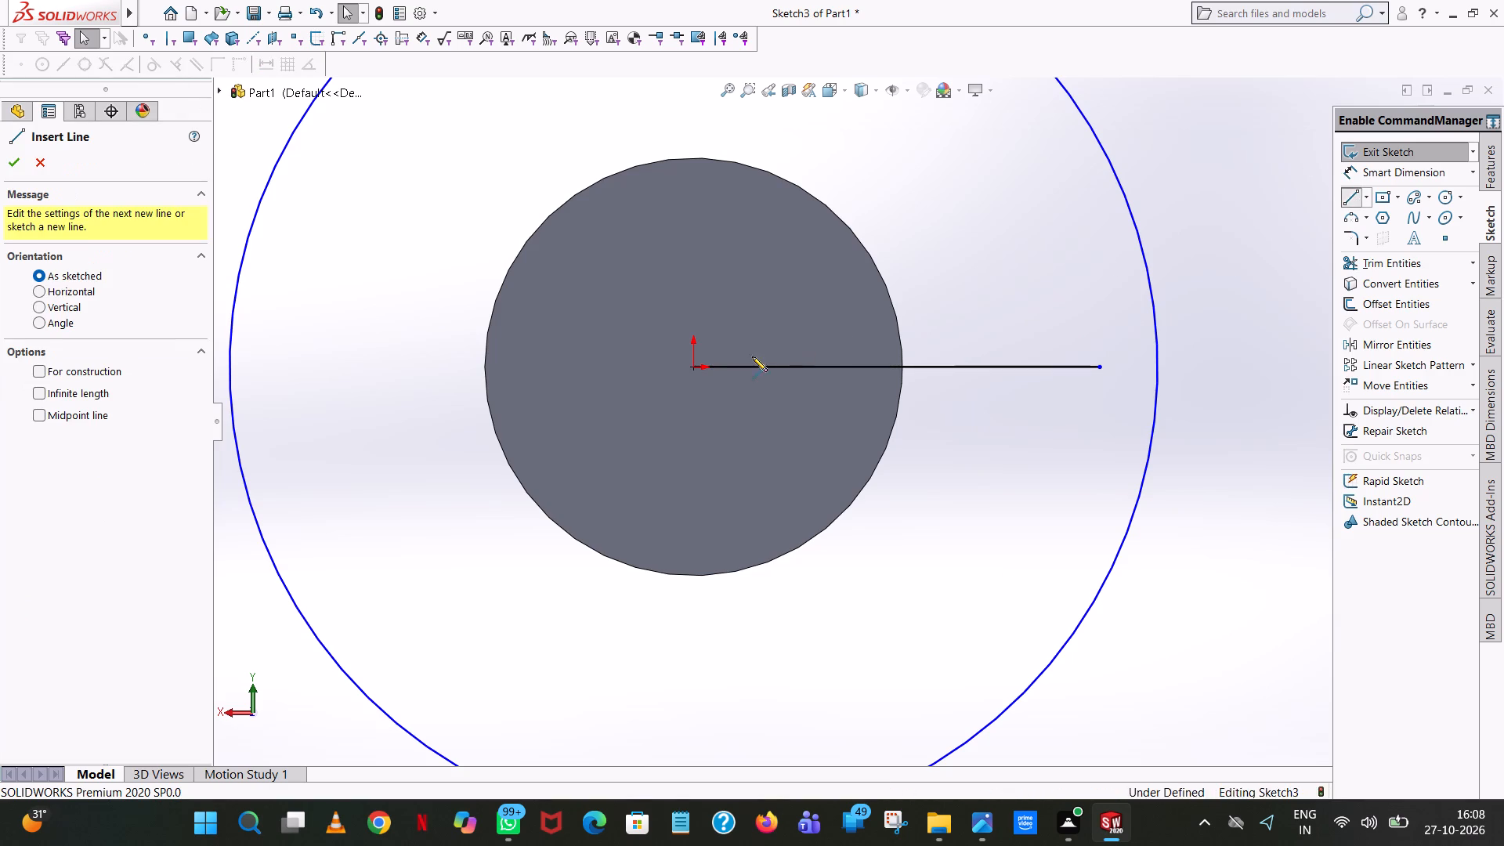
pyautogui.click(698, 367)
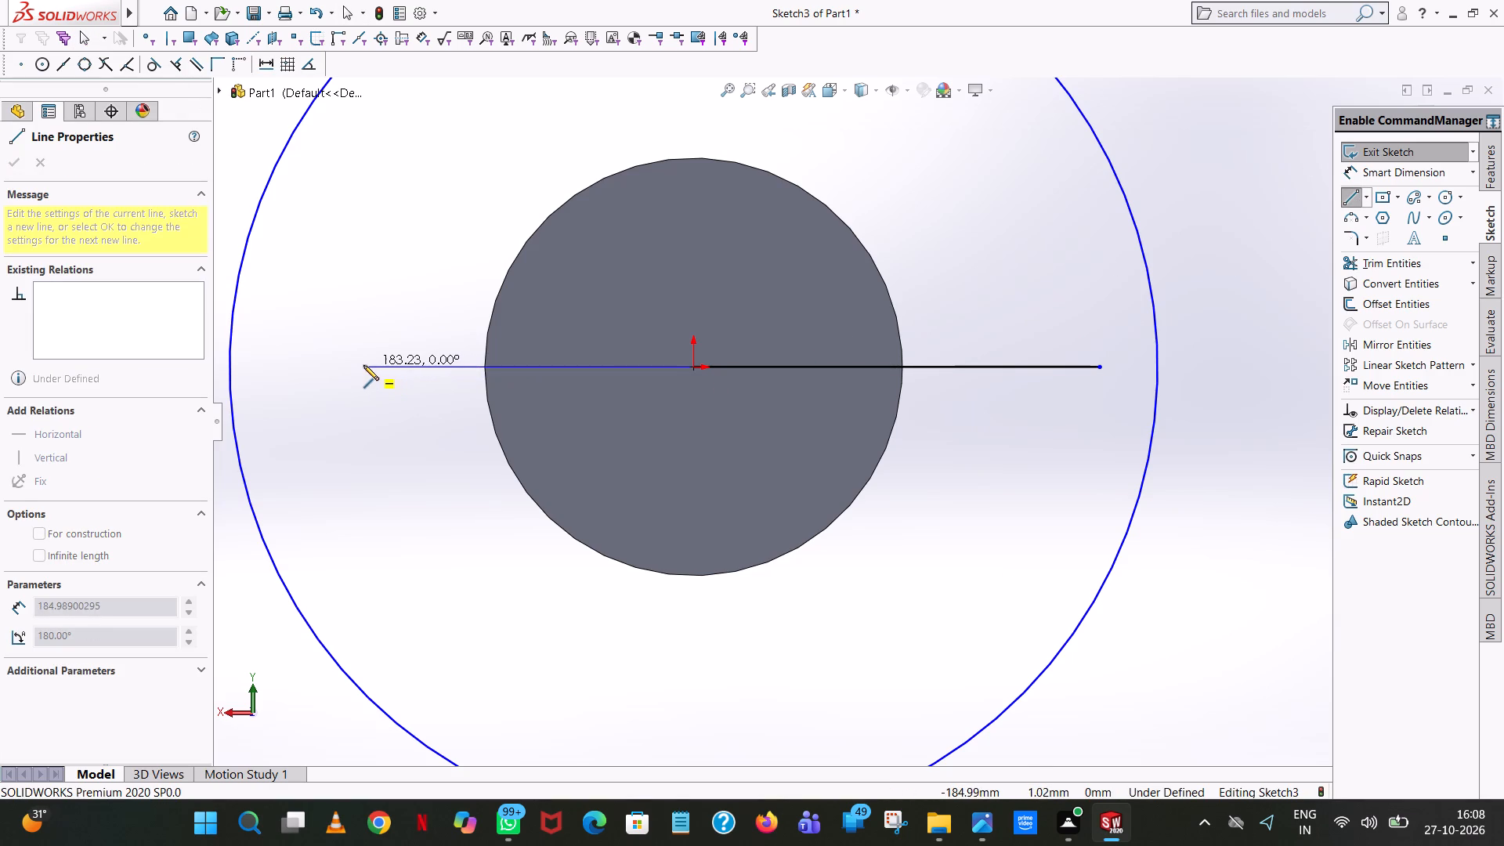
pyautogui.click(363, 365)
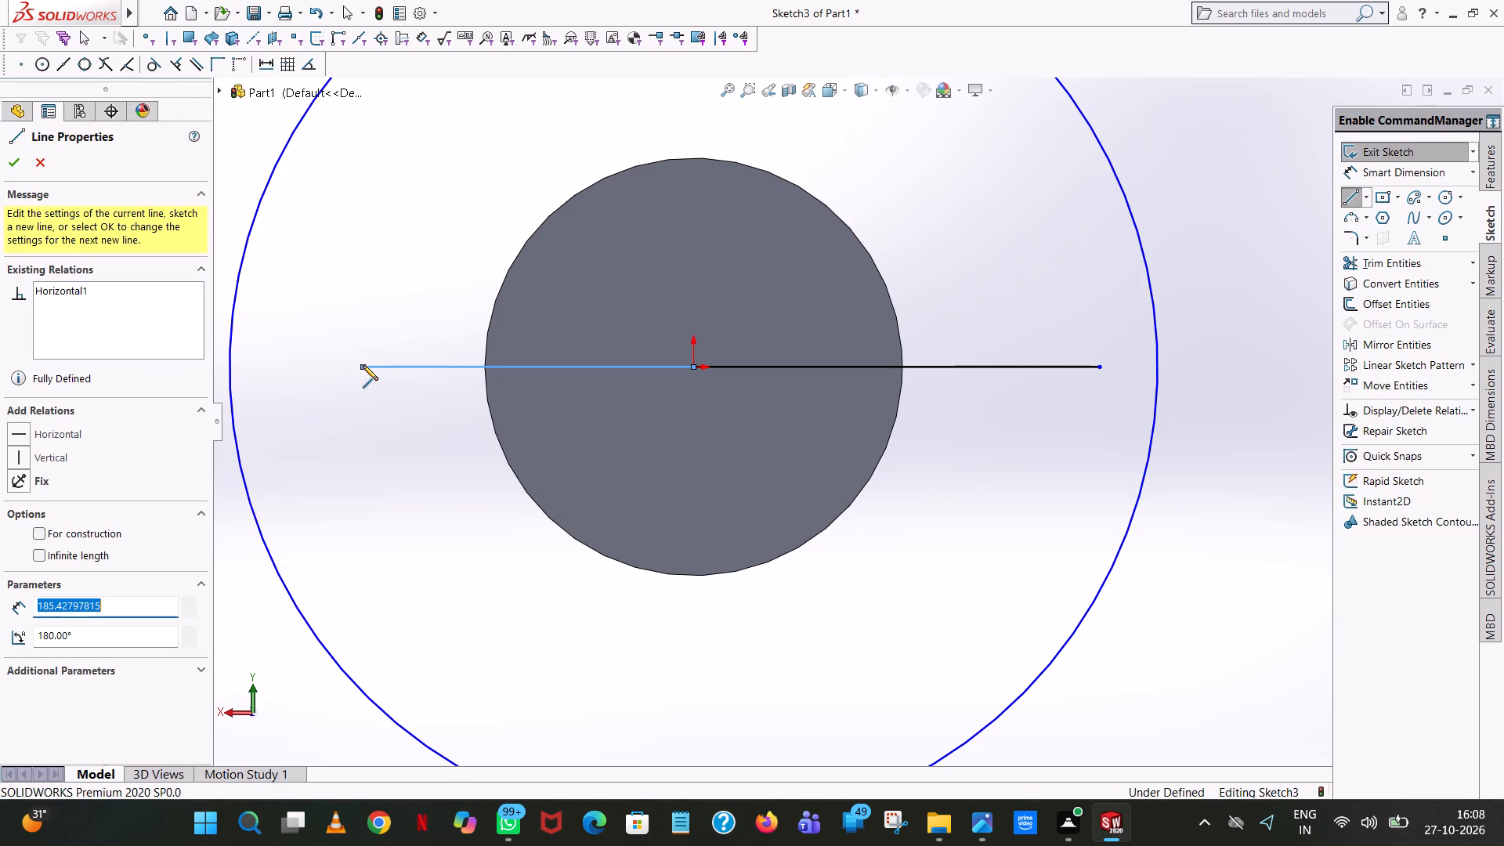
pyautogui.write('455')
pyautogui.press('/')
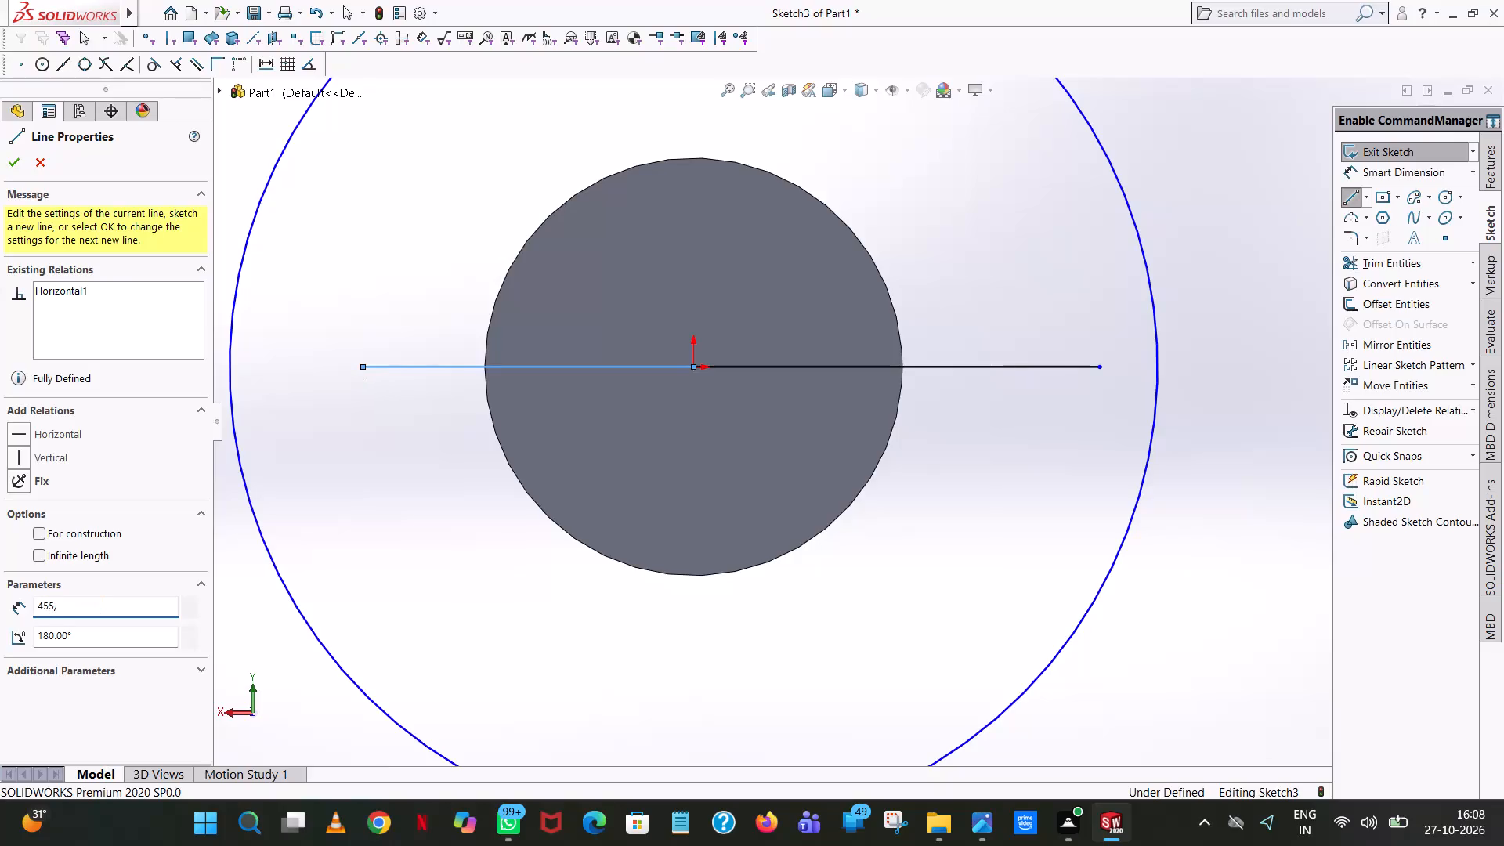
pyautogui.press('2')
pyautogui.press('Return')
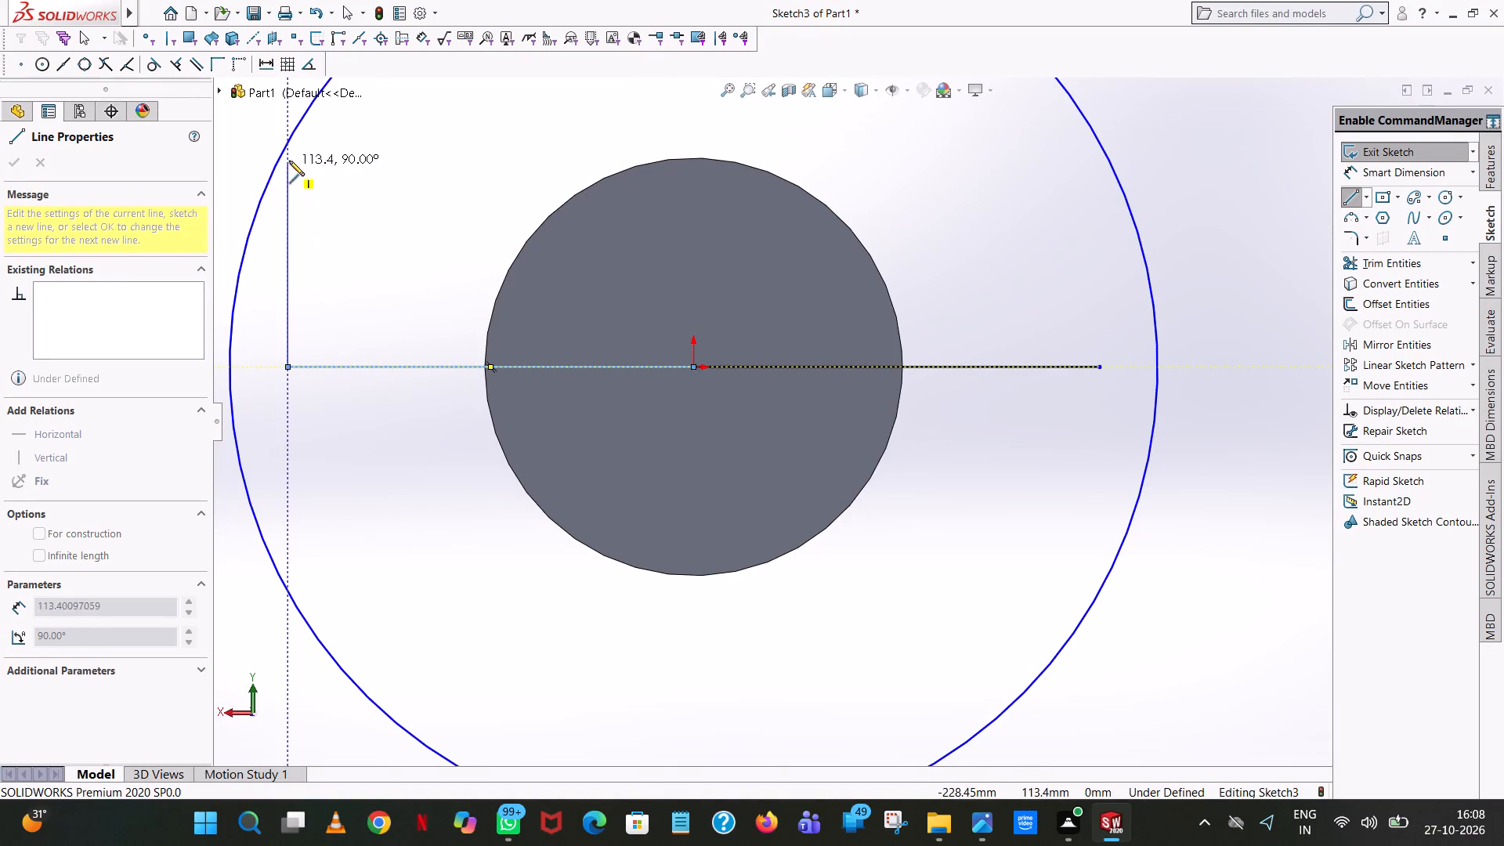
# From the left end of the horizontal line, sketch vertical lines about 237 mm up and about 218 mm down, both crossing the circle.
pyautogui.scroll(3, 291, 114)
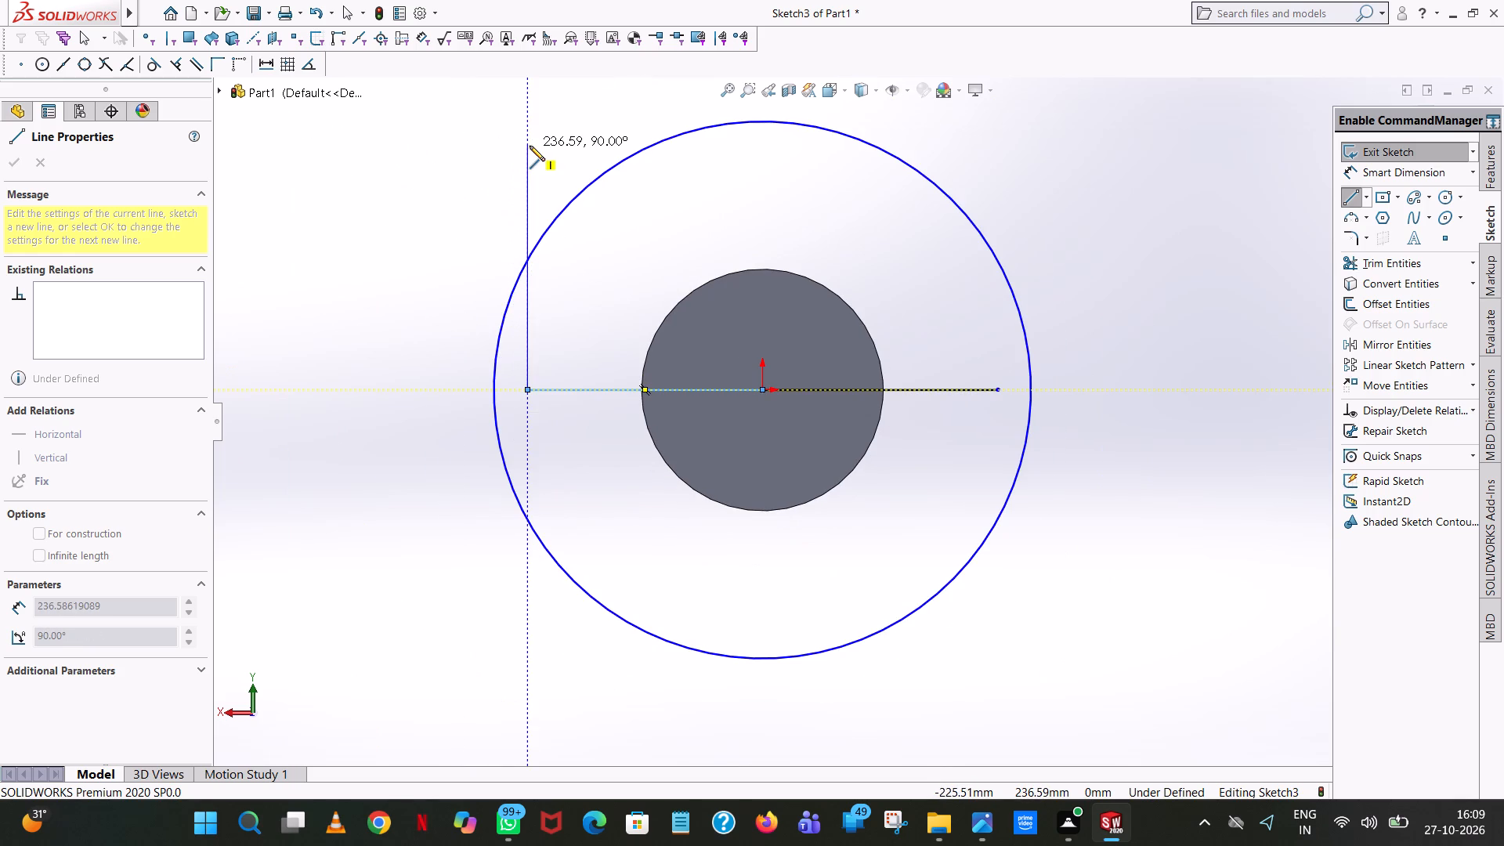
pyautogui.click(530, 146)
pyautogui.rightClick(530, 146)
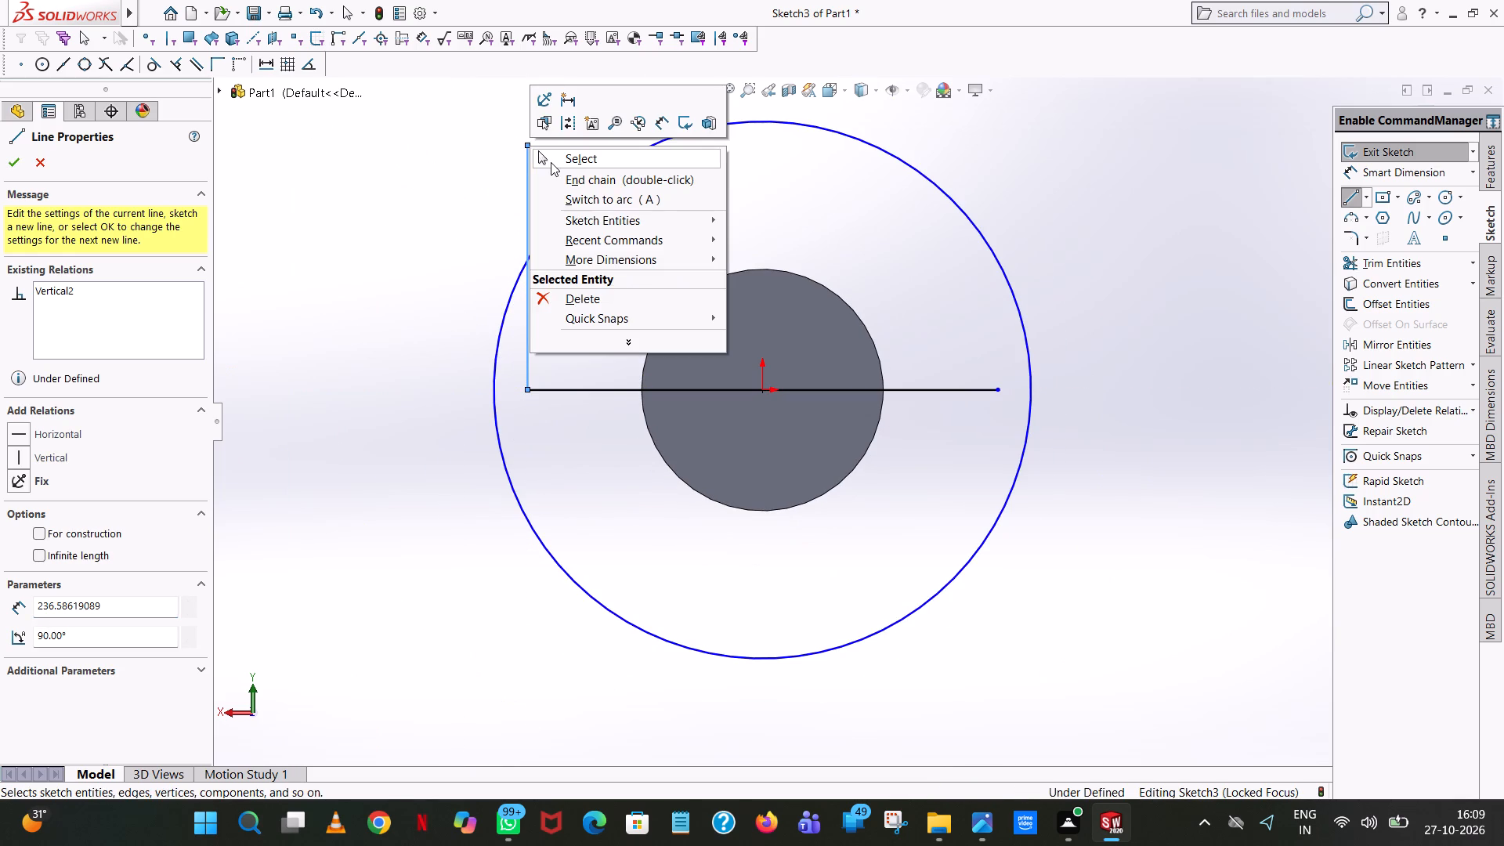
pyautogui.click(551, 162)
pyautogui.click(1346, 196)
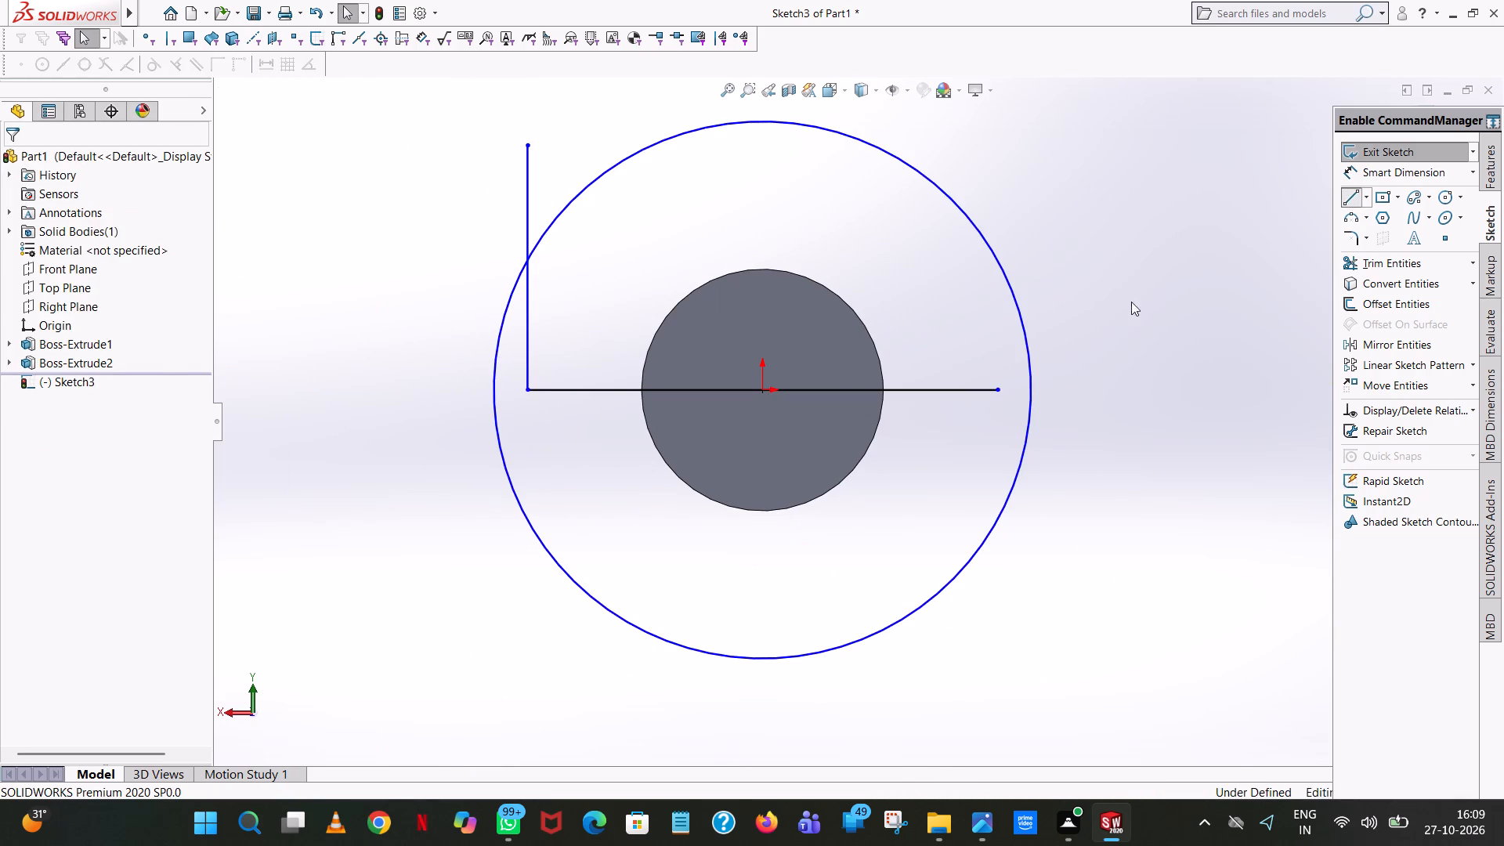
pyautogui.click(527, 390)
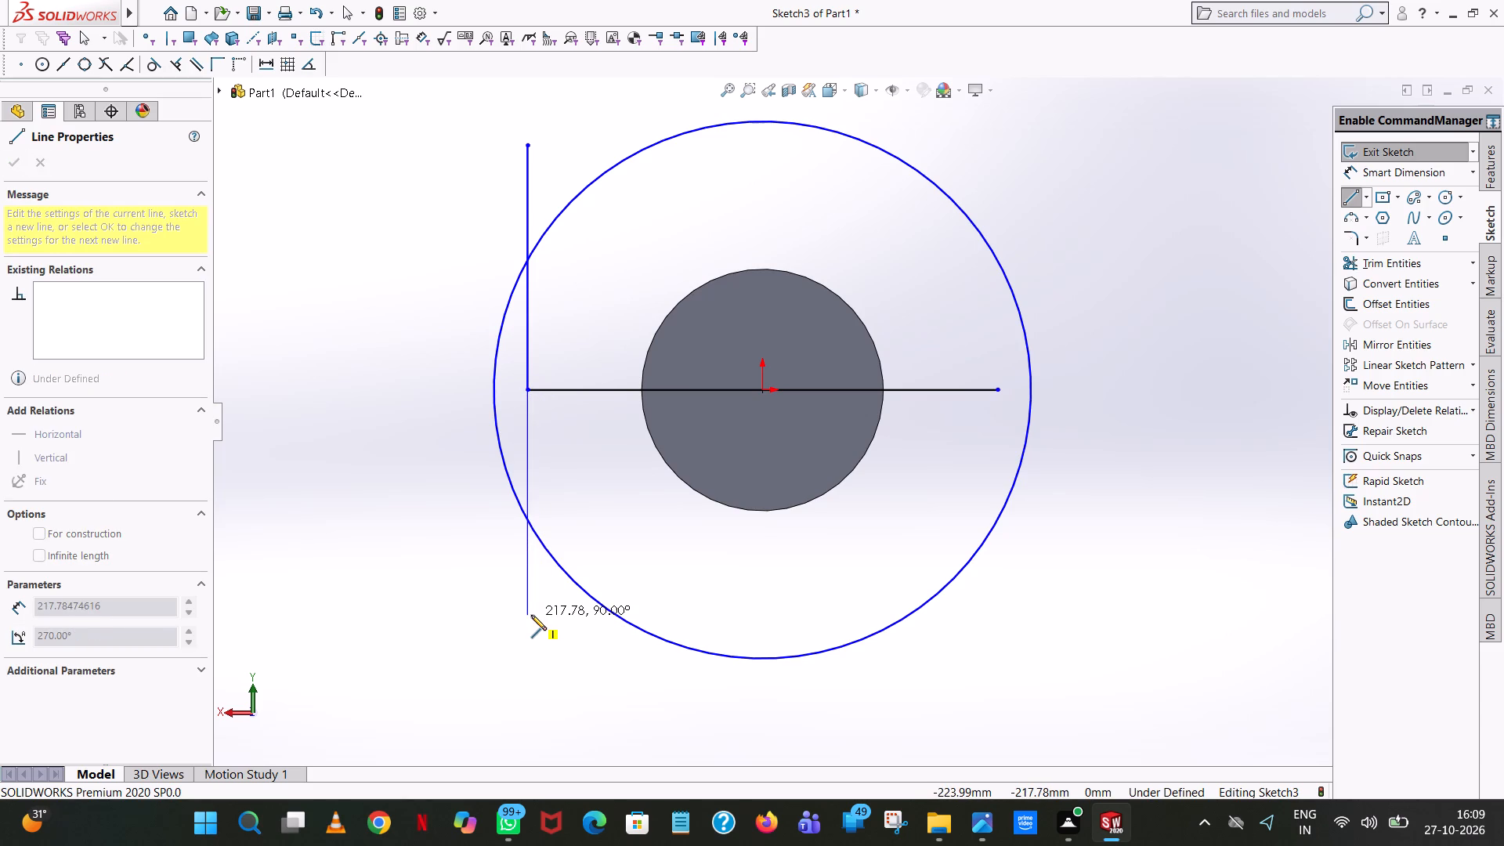
pyautogui.click(531, 615)
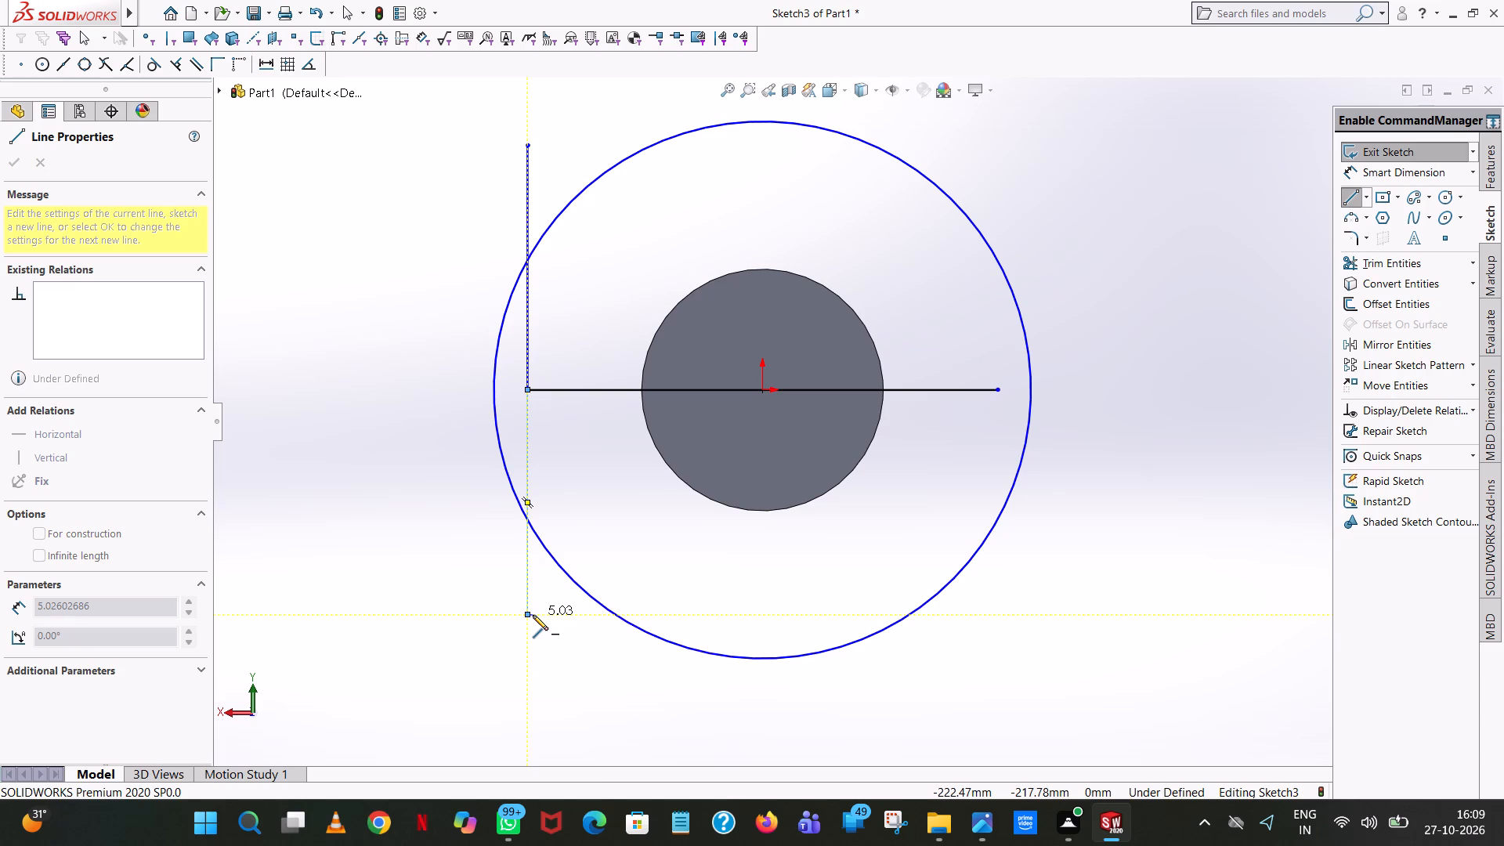
pyautogui.rightClick(533, 615)
pyautogui.click(577, 623)
pyautogui.click(527, 573)
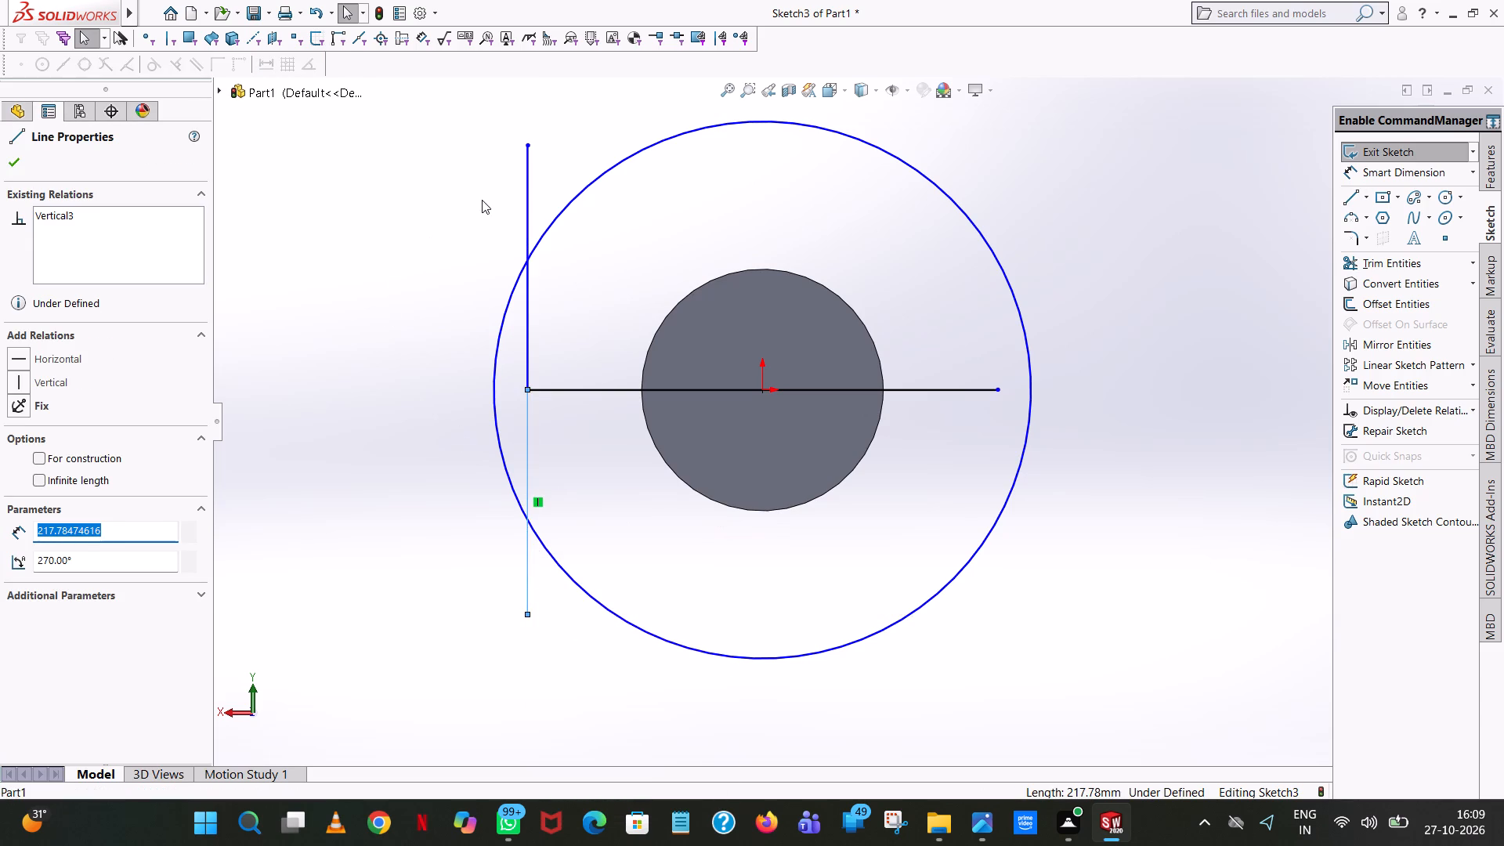
pyautogui.click(383, 197)
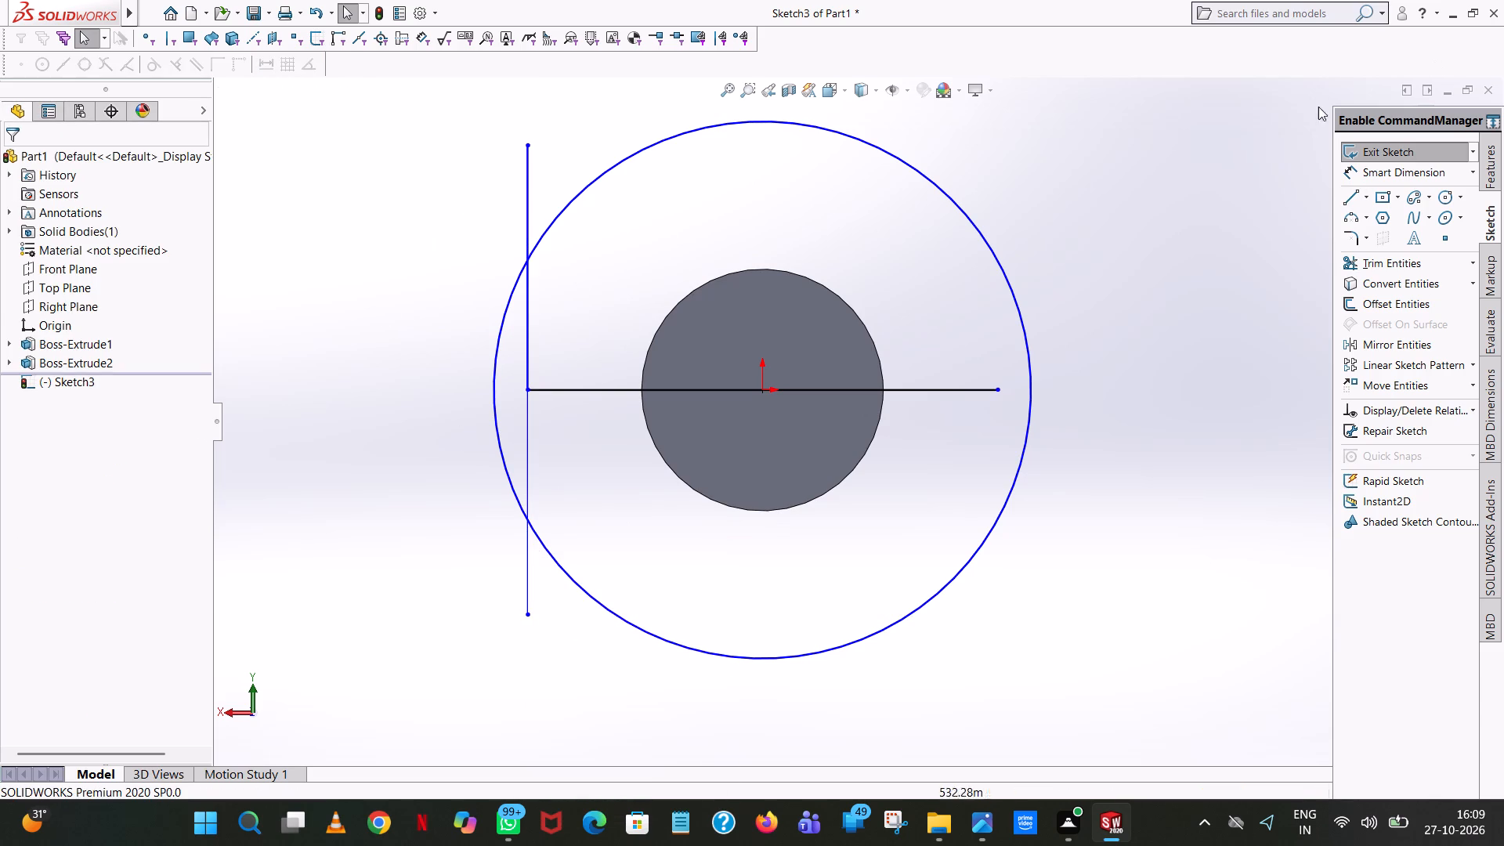
# From the right end of the horizontal line, sketch vertical lines about 252 mm up and about 270 mm down, both crossing the circle.
pyautogui.click(1354, 195)
pyautogui.click(998, 386)
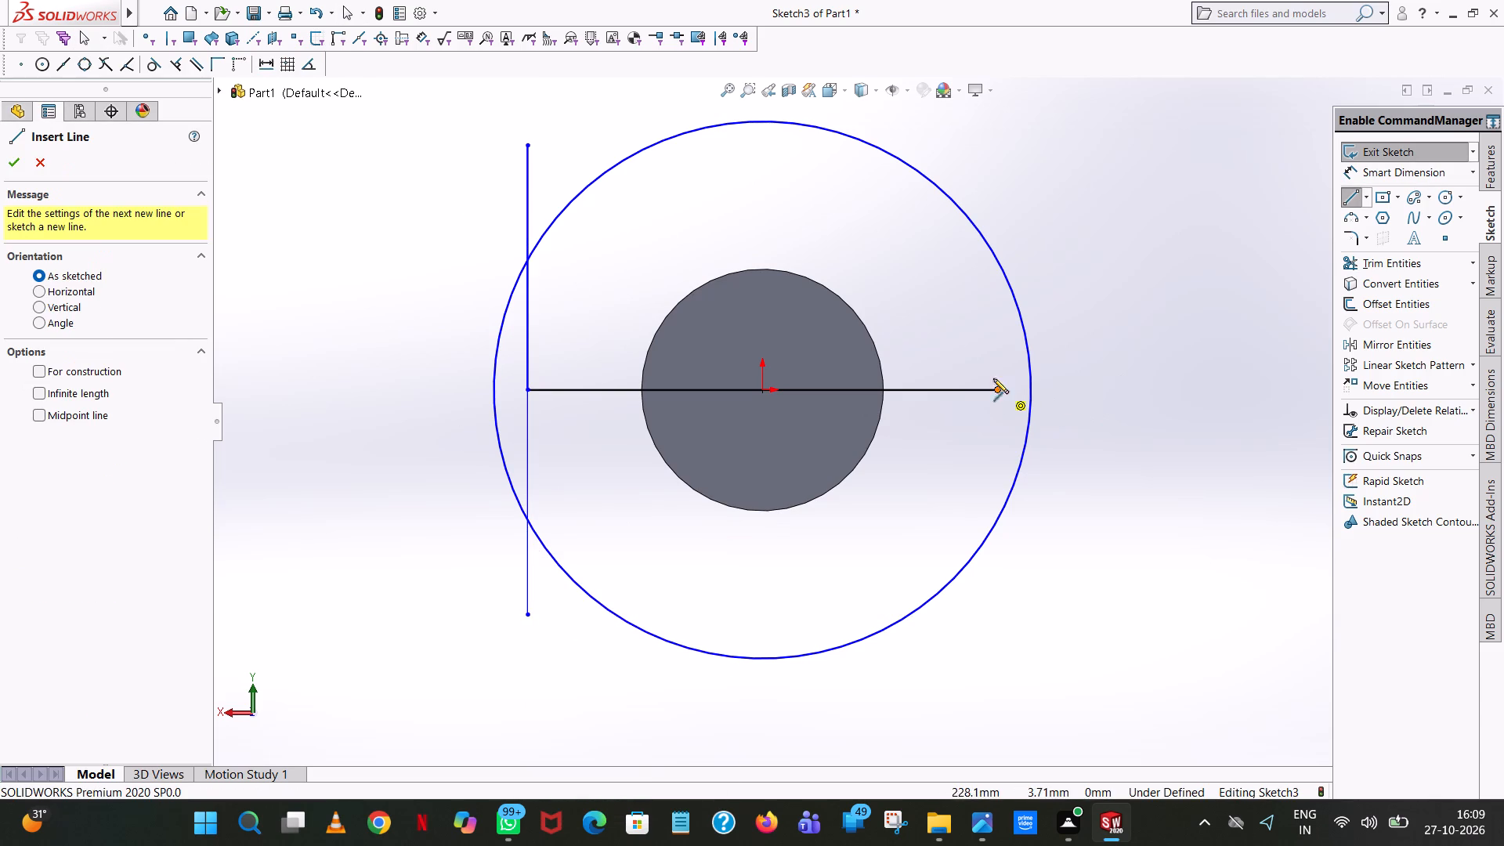
pyautogui.click(996, 130)
pyautogui.rightClick(996, 130)
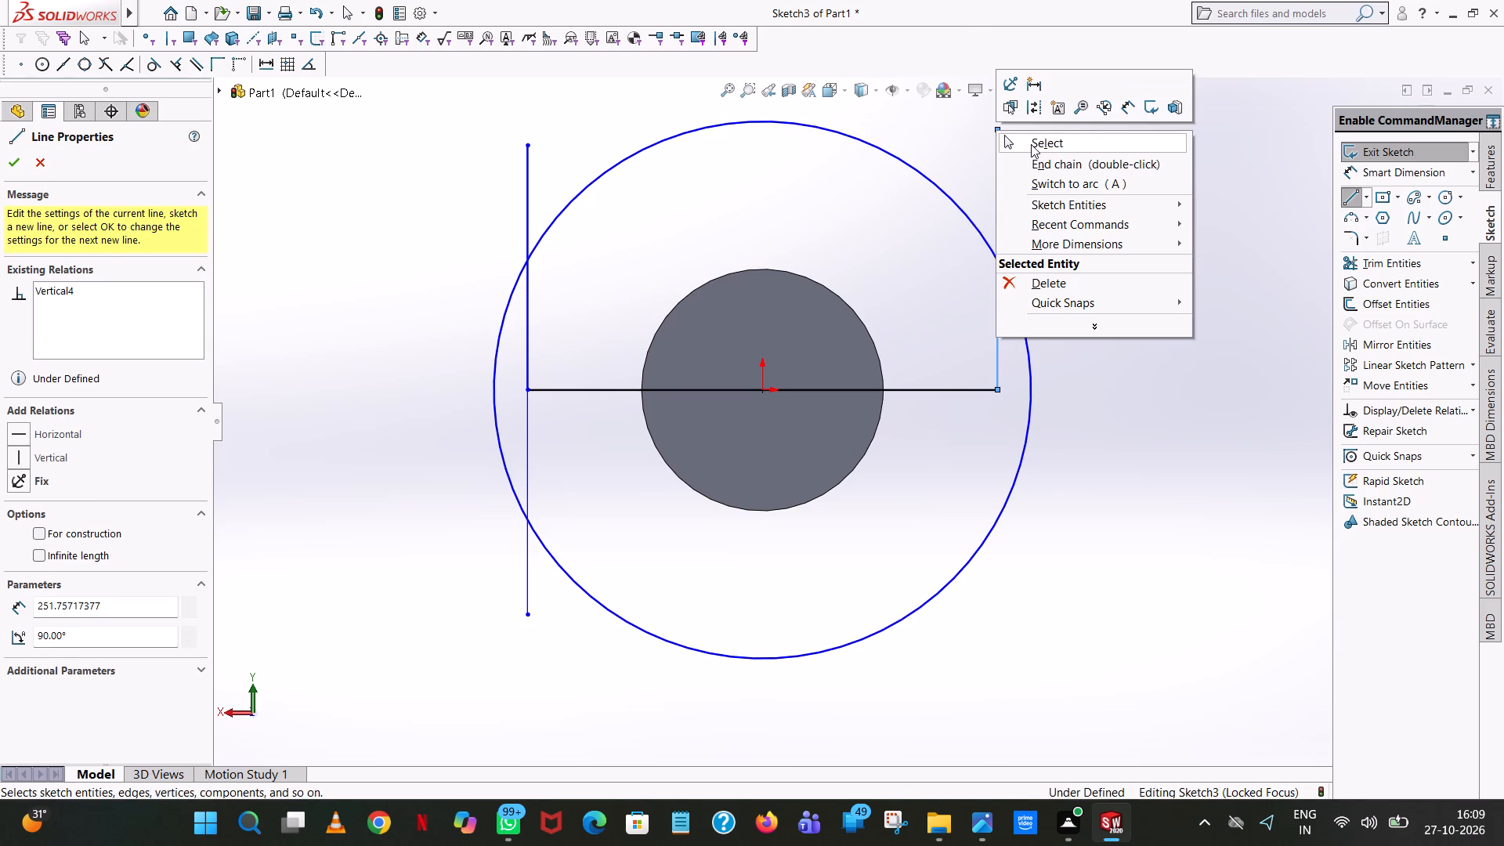
pyautogui.click(1031, 144)
pyautogui.click(1354, 200)
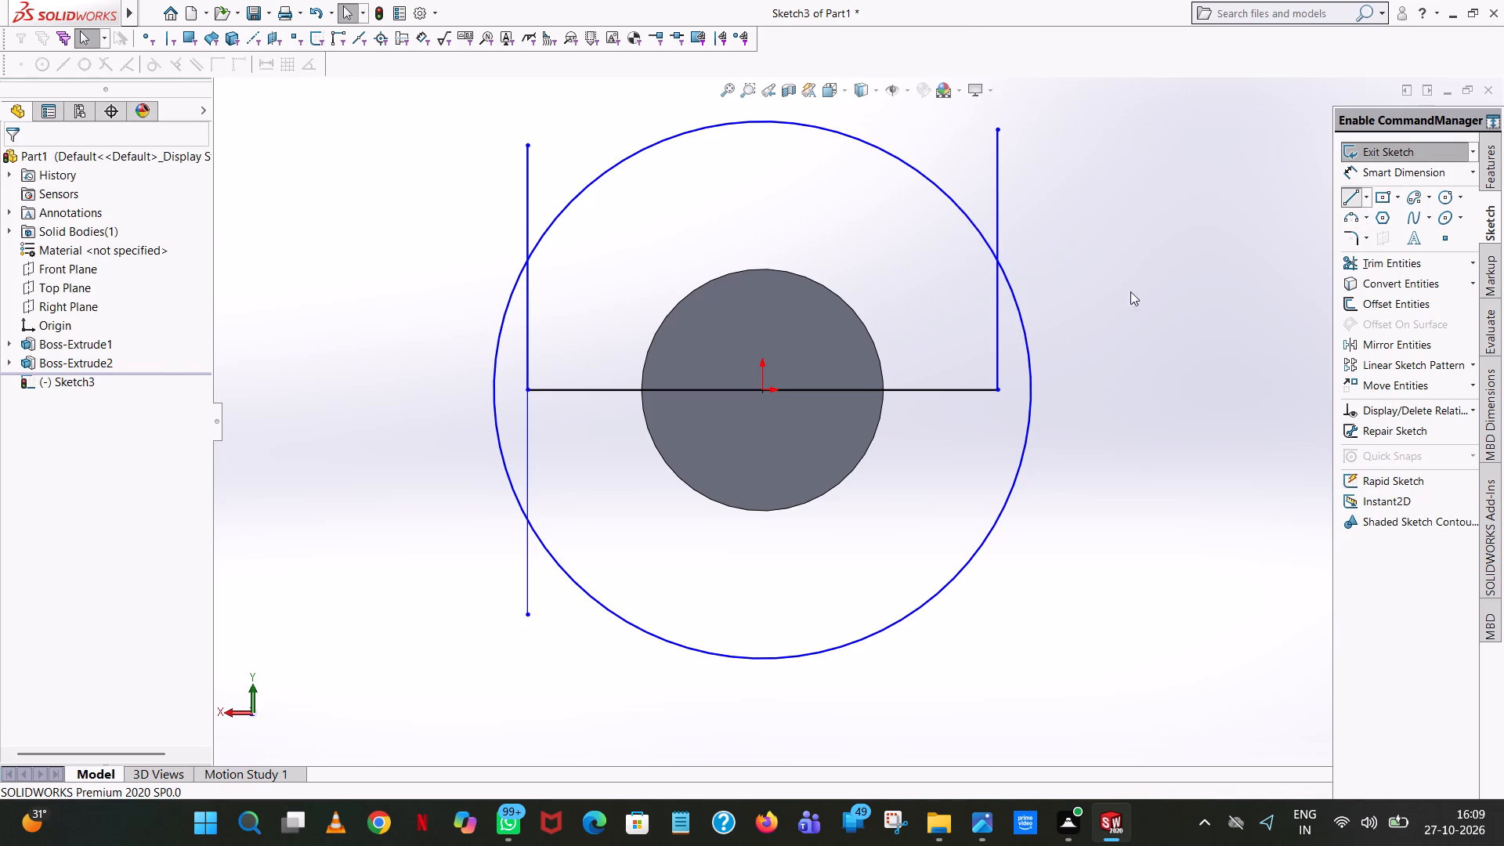
pyautogui.click(1000, 390)
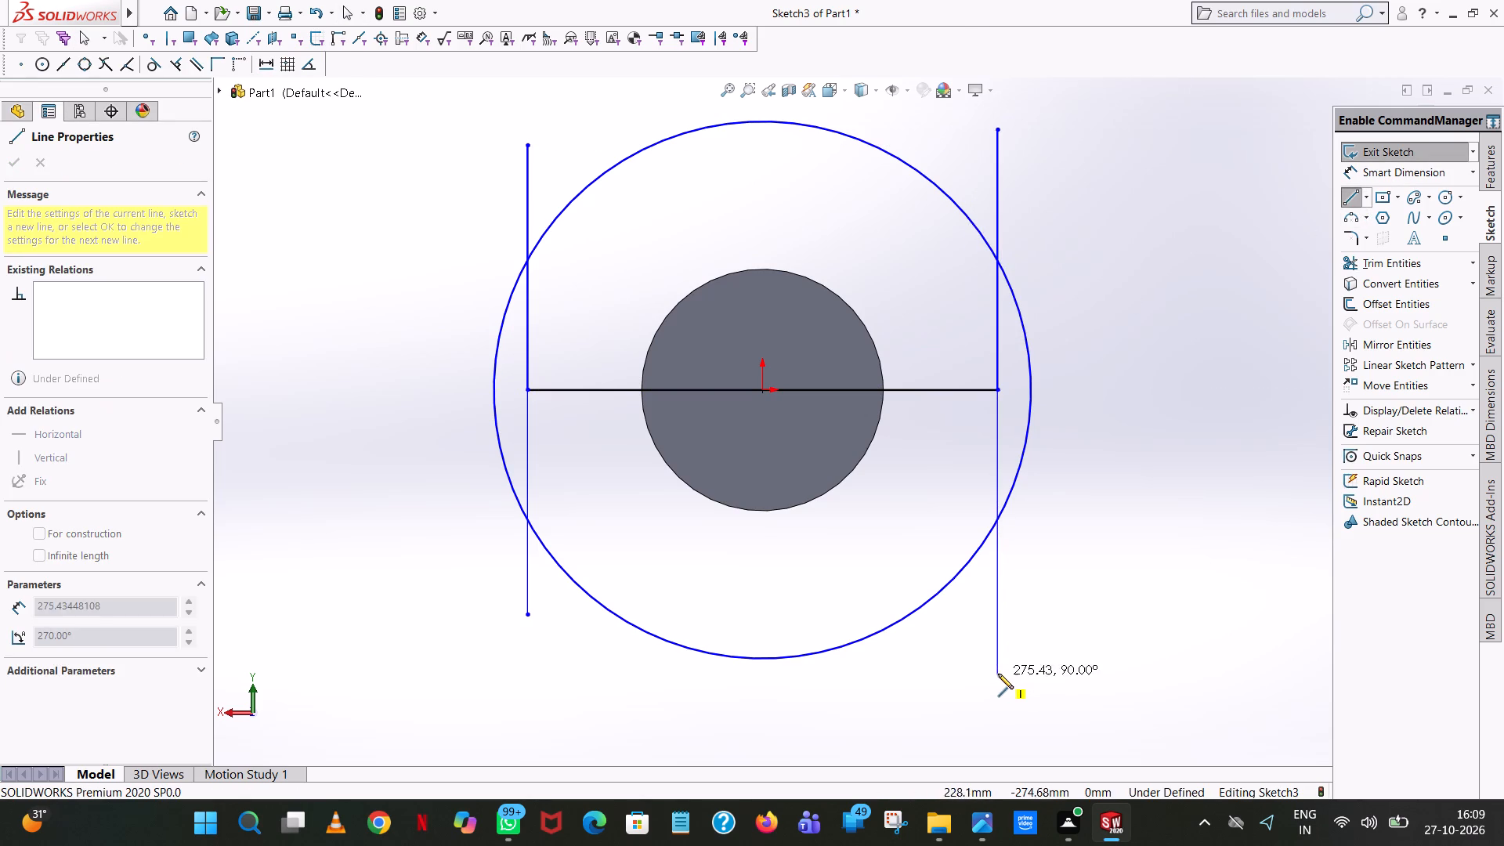
pyautogui.click(996, 669)
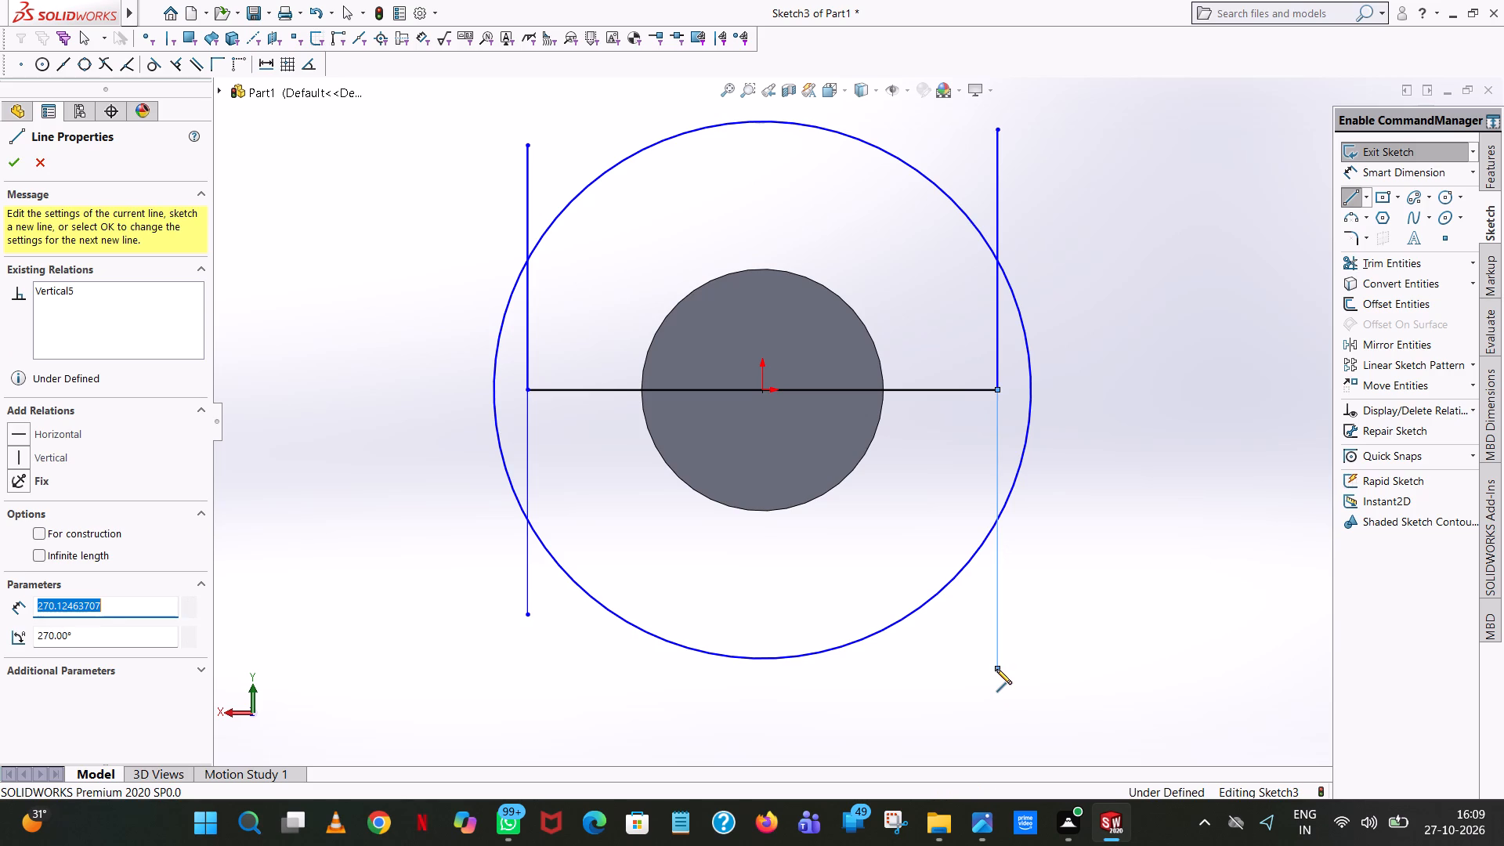
pyautogui.rightClick(996, 669)
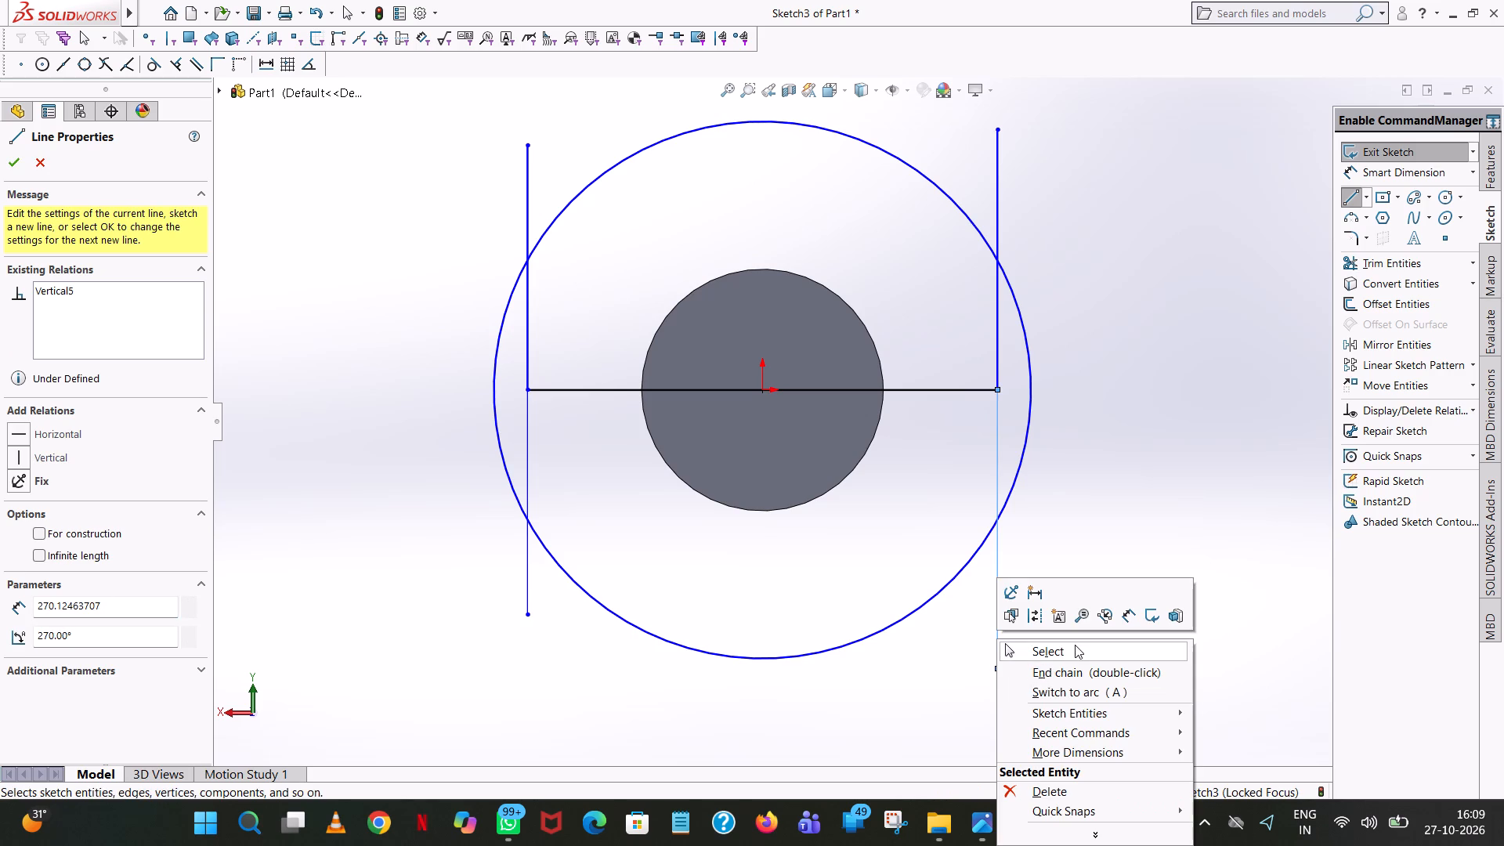
pyautogui.click(1075, 645)
# Trim the circle's two side arcs, the vertical line ends outside the circle and both horizontal lines, leaving a closed profile with two flats.
pyautogui.click(1394, 261)
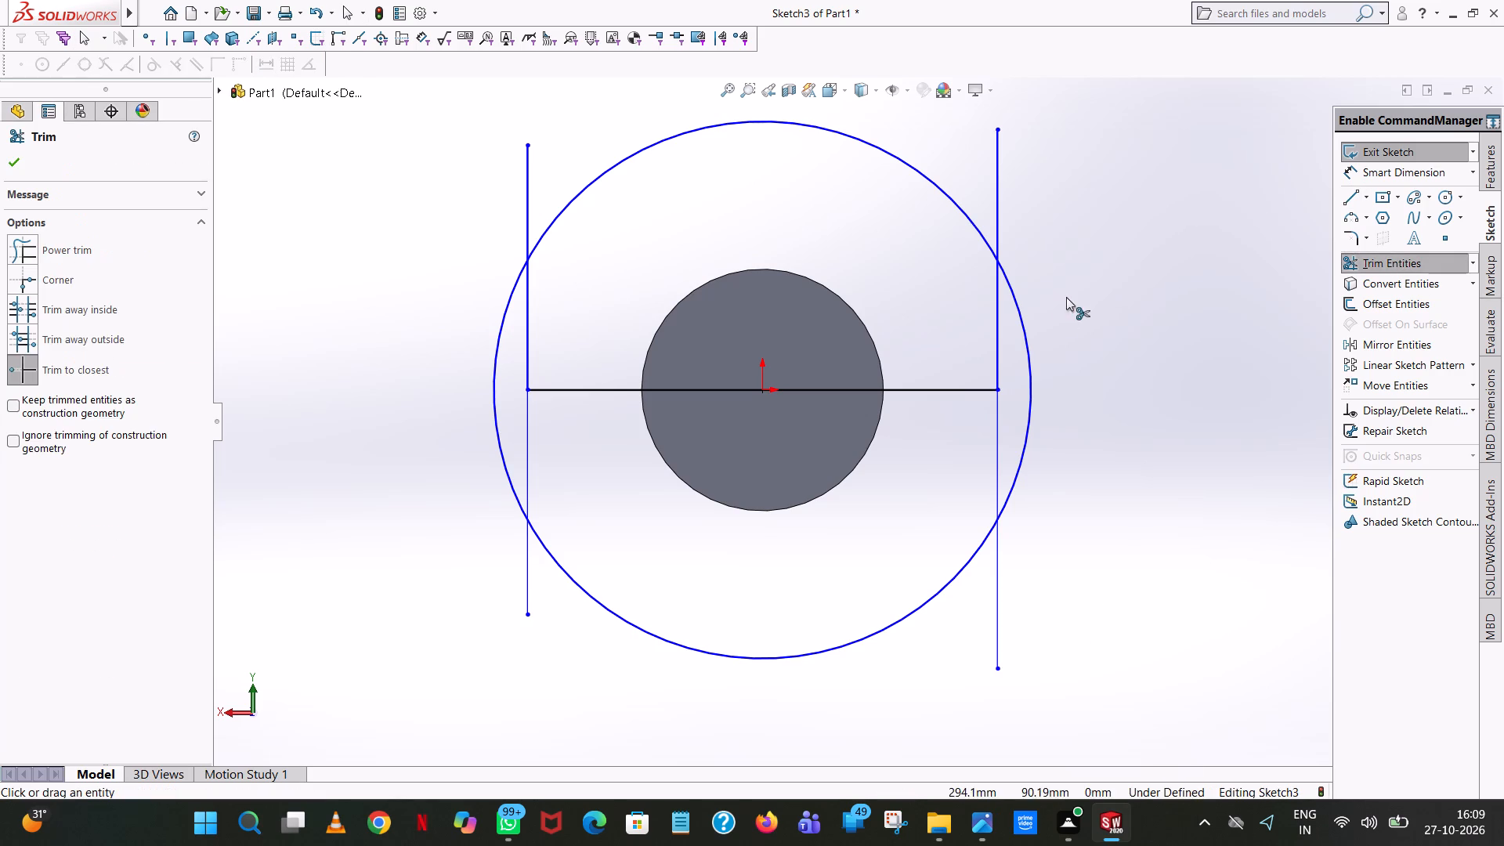
pyautogui.click(1024, 328)
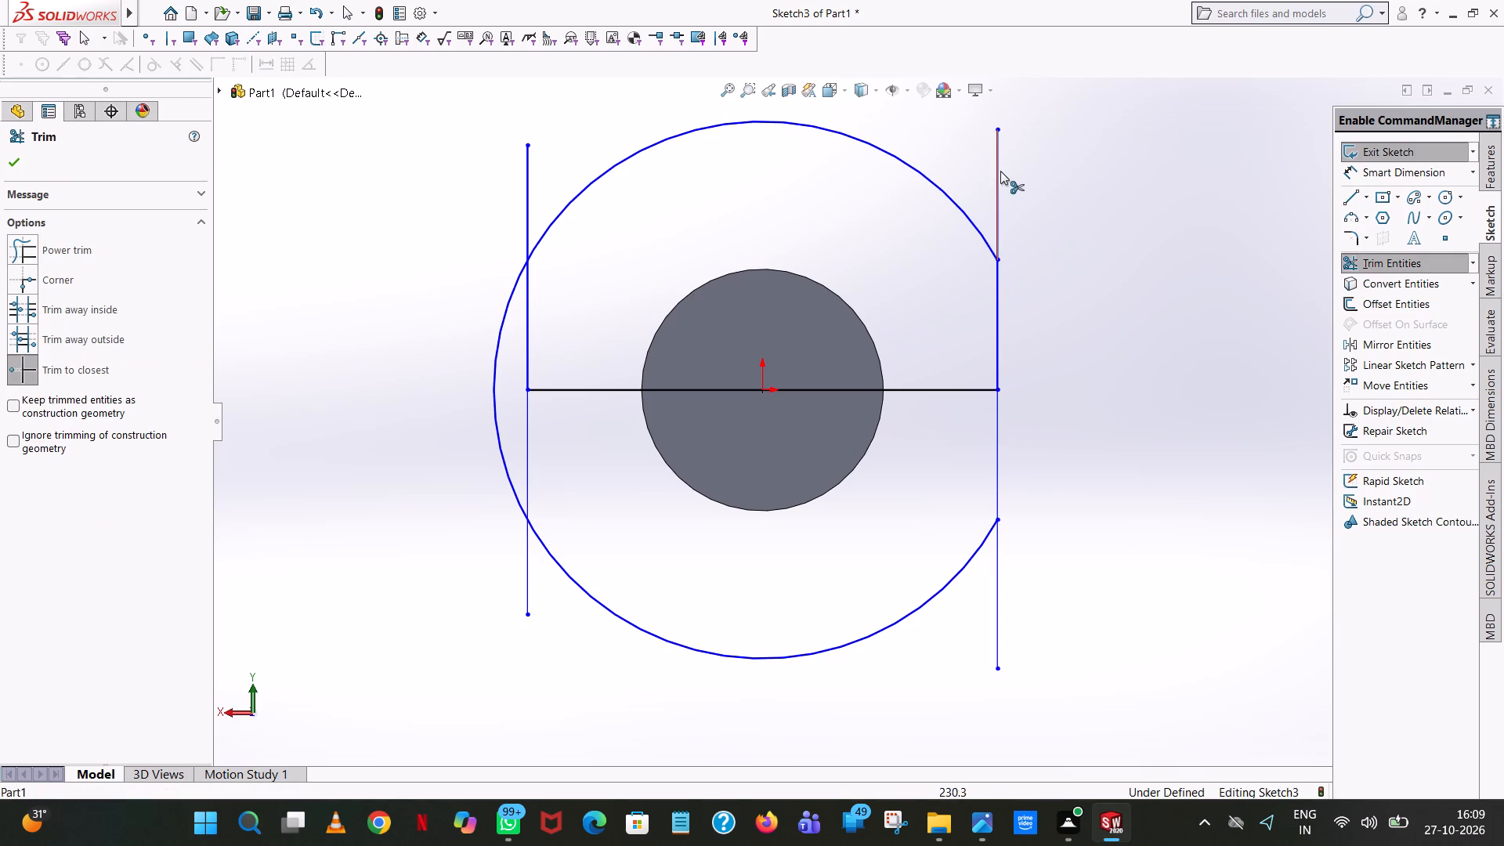
pyautogui.click(1000, 171)
pyautogui.click(1001, 576)
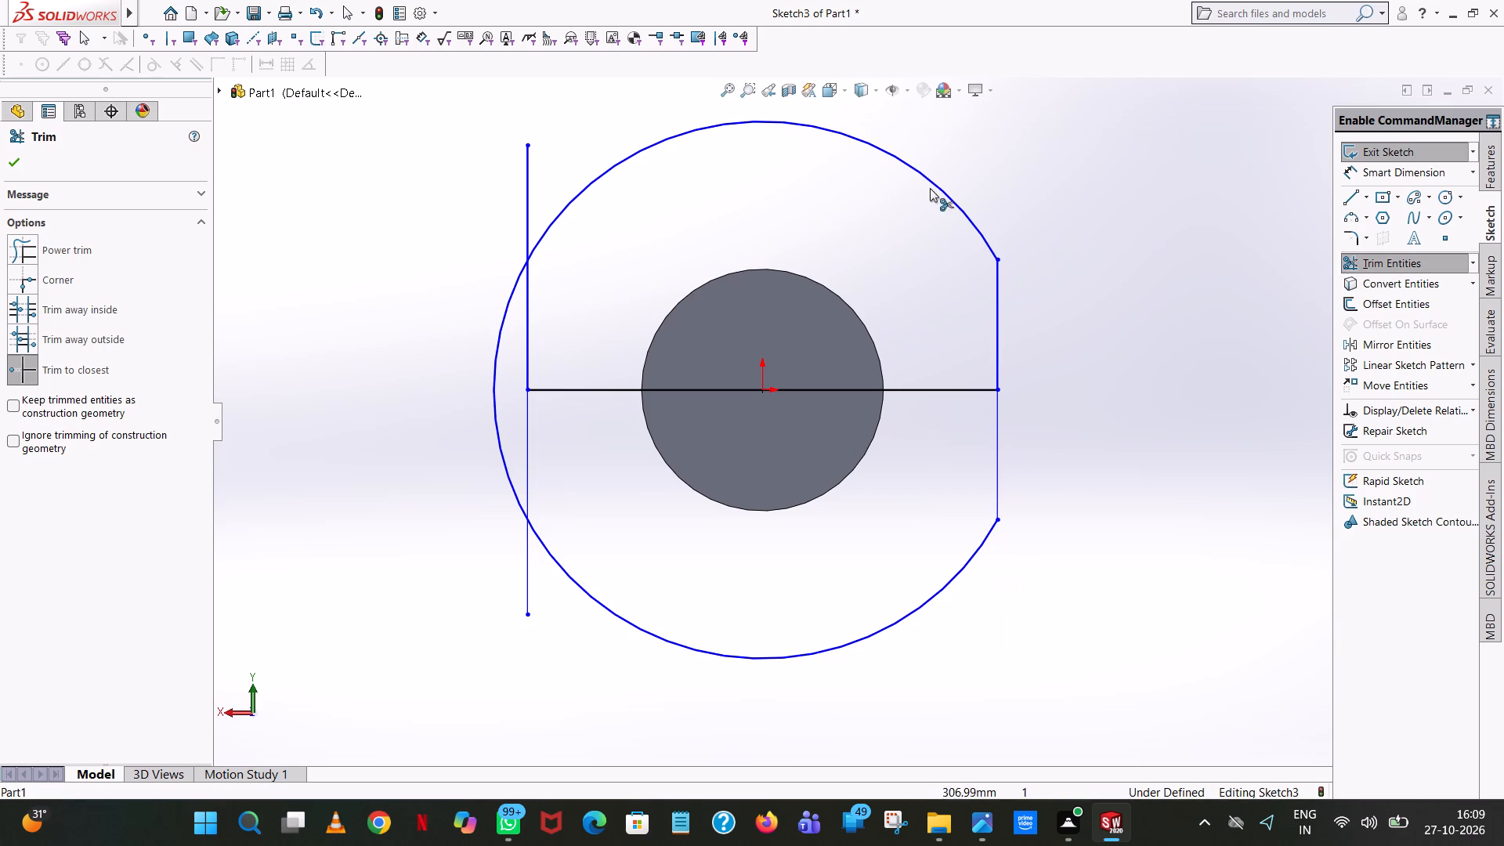
pyautogui.click(523, 188)
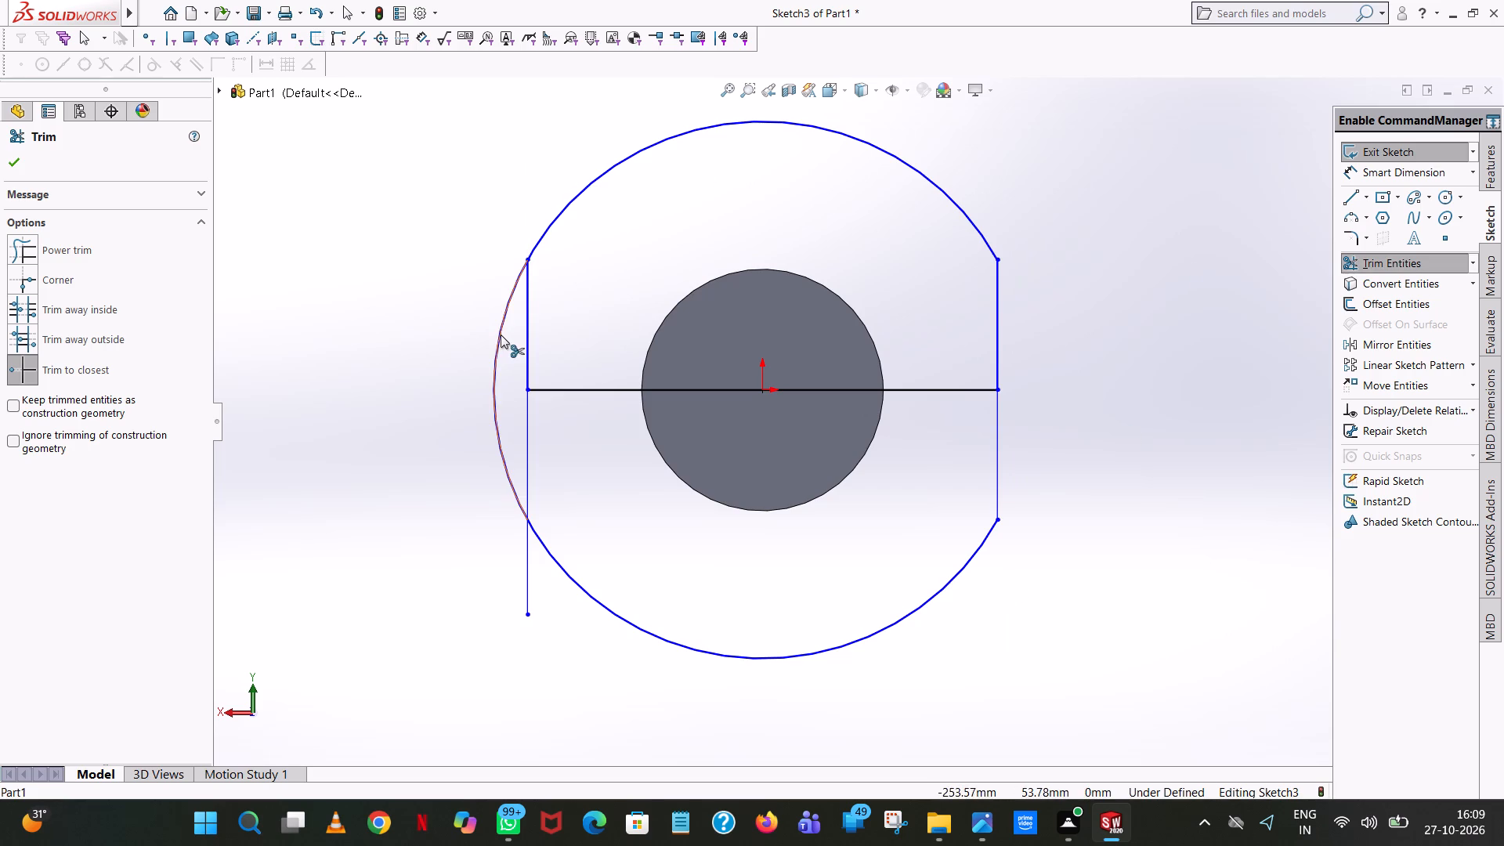
pyautogui.click(501, 334)
pyautogui.click(526, 588)
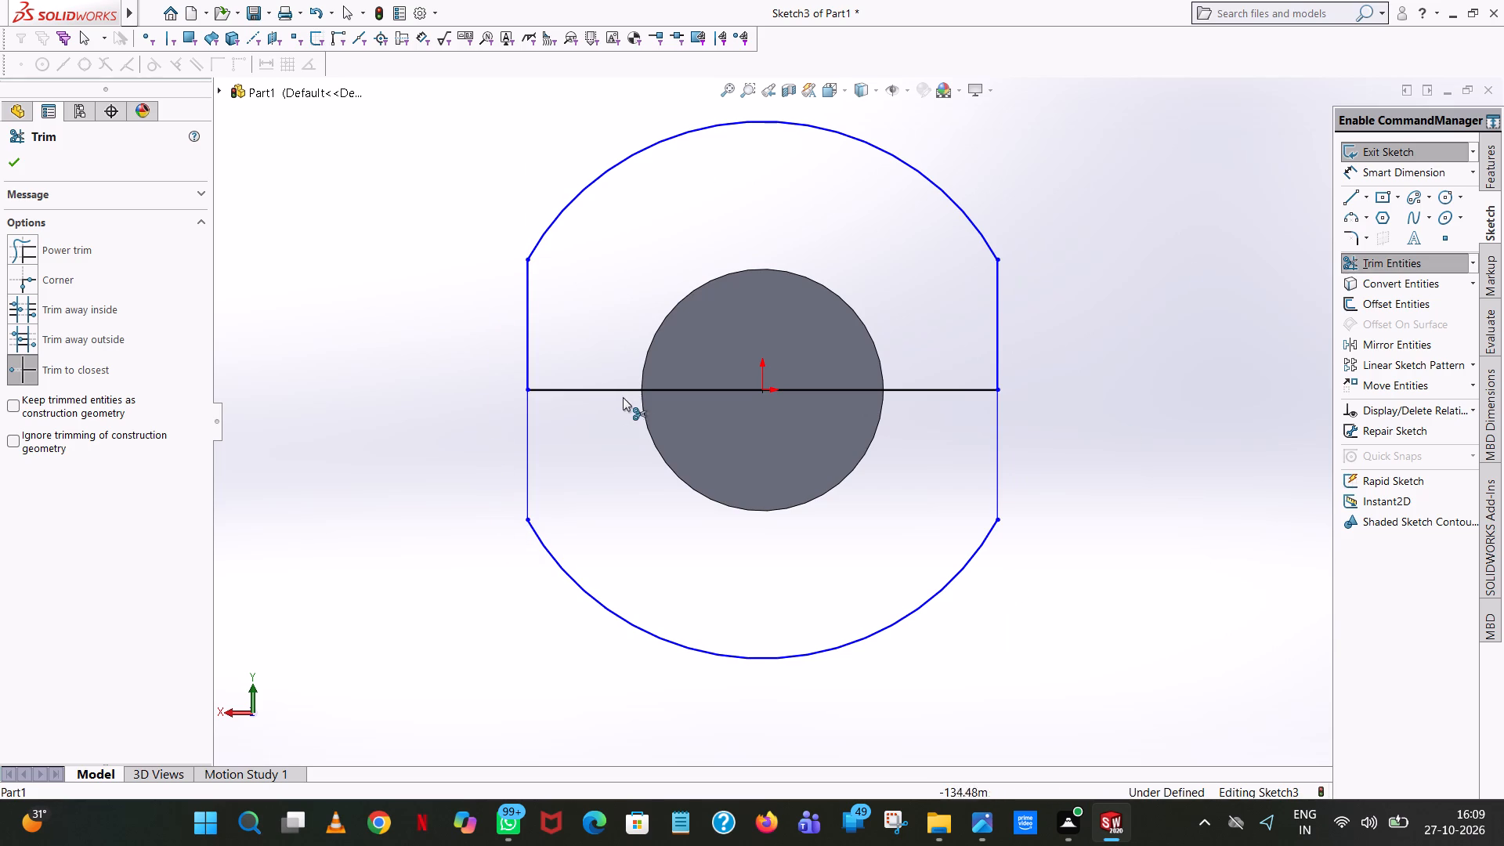
pyautogui.click(617, 392)
pyautogui.click(849, 392)
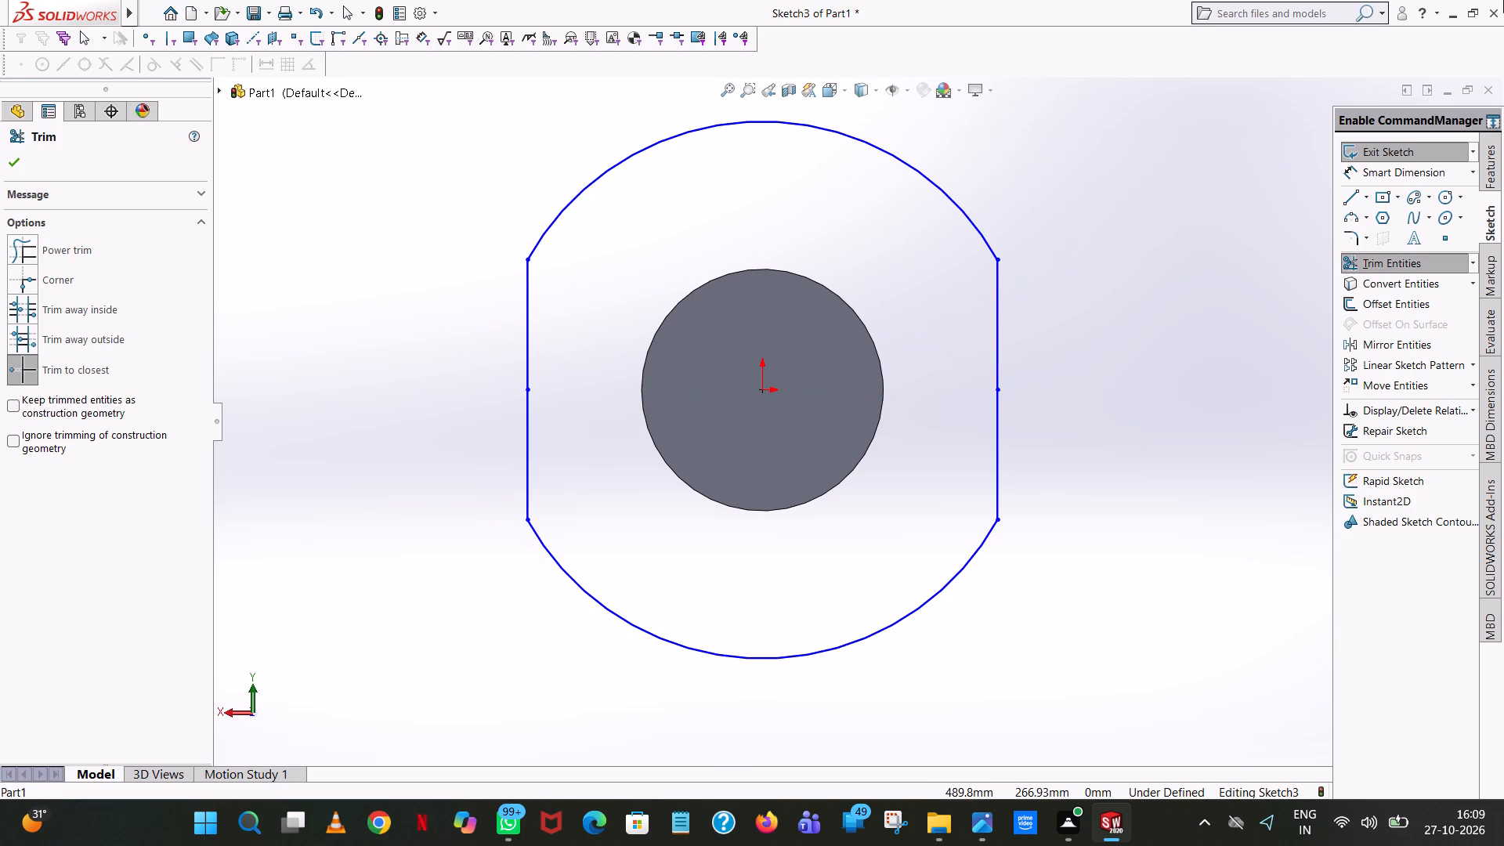
# Add a radius dimension to the profile's upper arc, placed outside its upper right side.
pyautogui.click(1393, 168)
pyautogui.click(955, 208)
pyautogui.click(1023, 142)
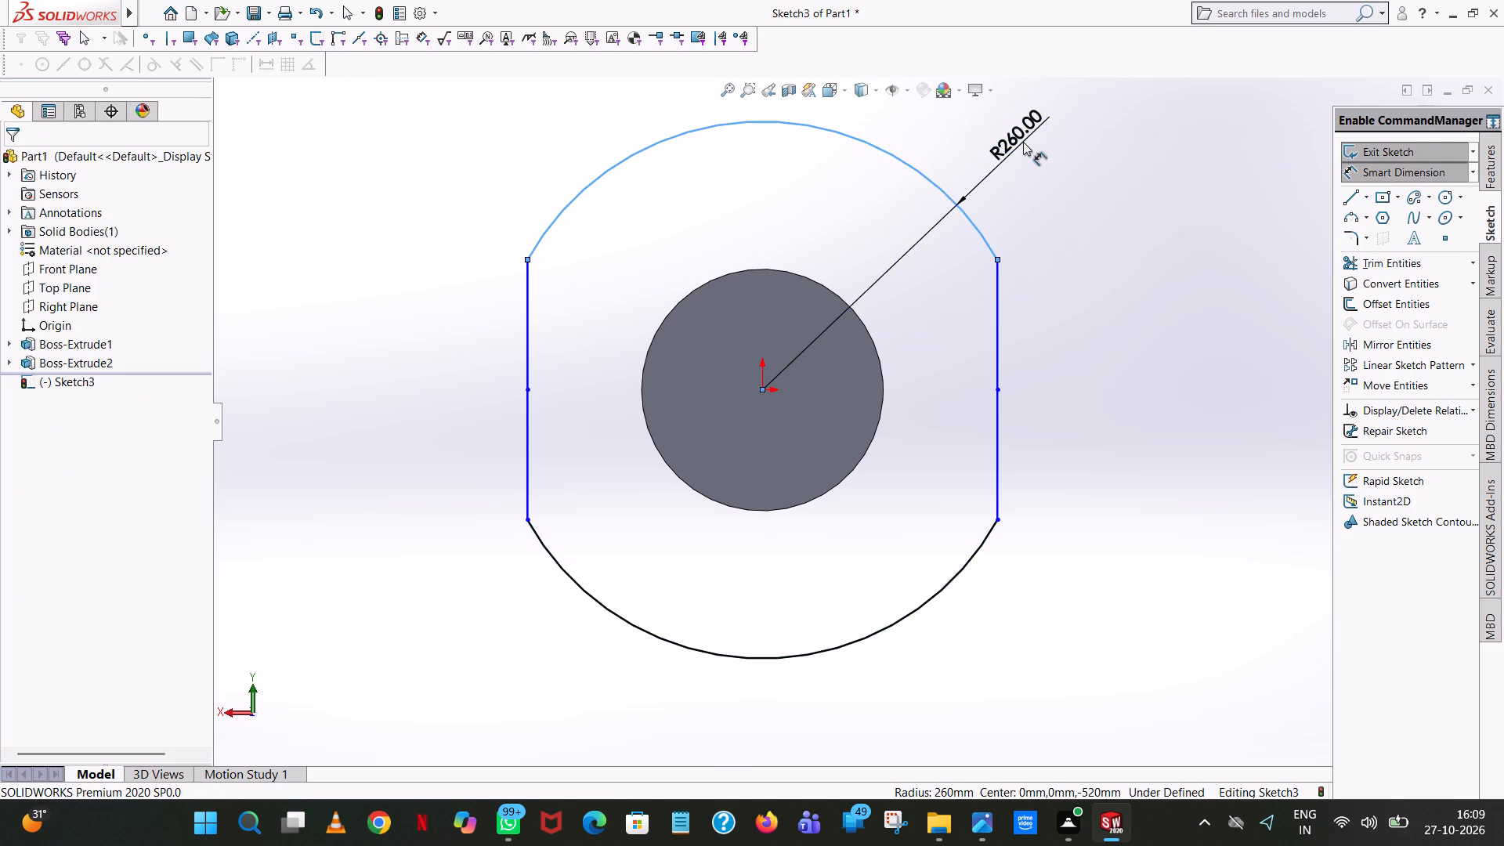
pyautogui.click(960, 113)
pyautogui.click(1093, 194)
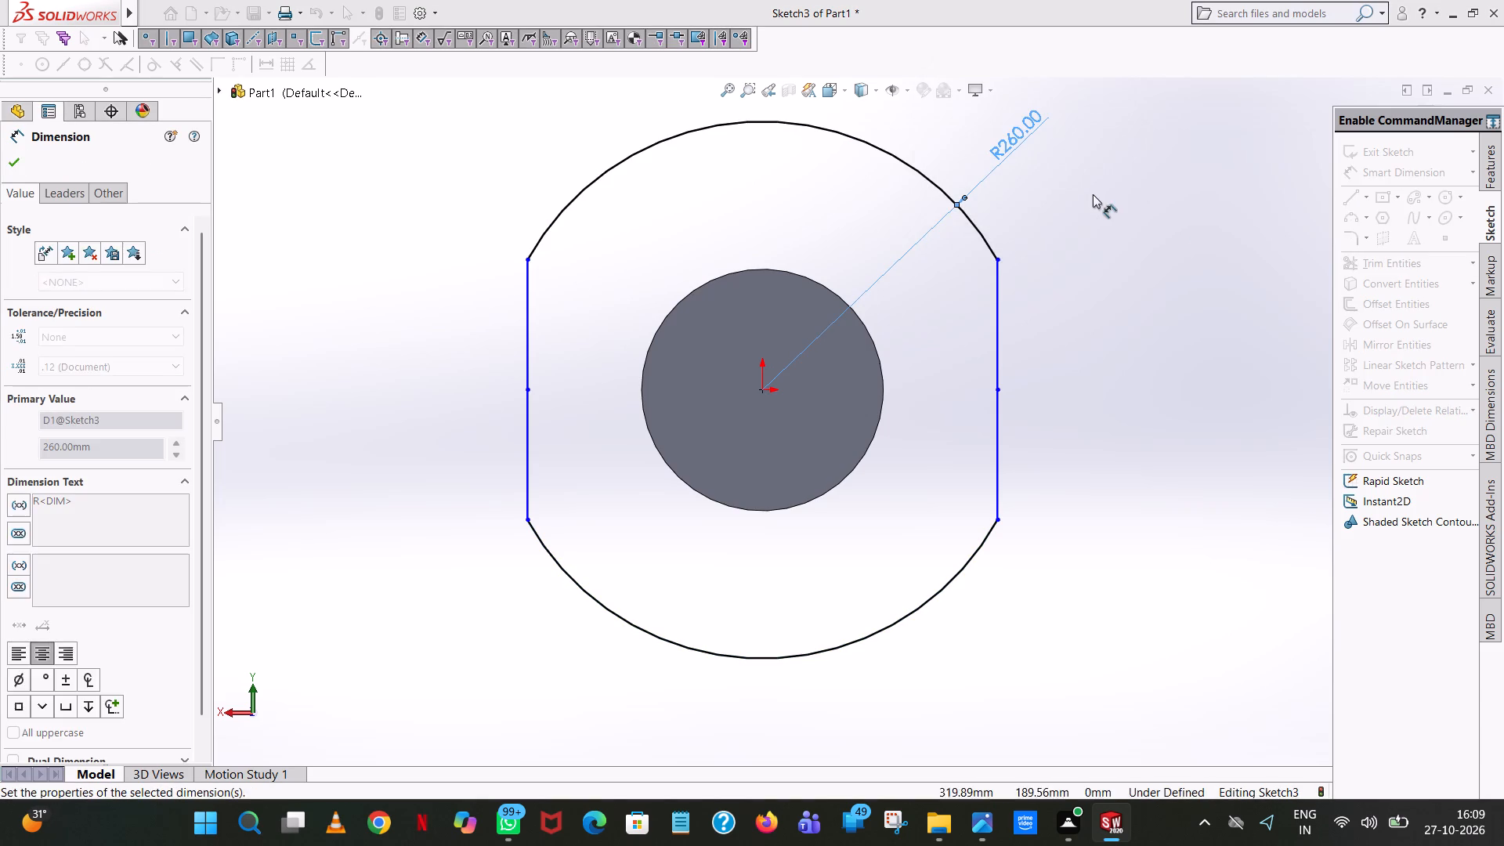
# Dimension the left flat's vertical length between its two end points, keeping the sketched value and placing the dimension outside the profile.
pyautogui.click(528, 261)
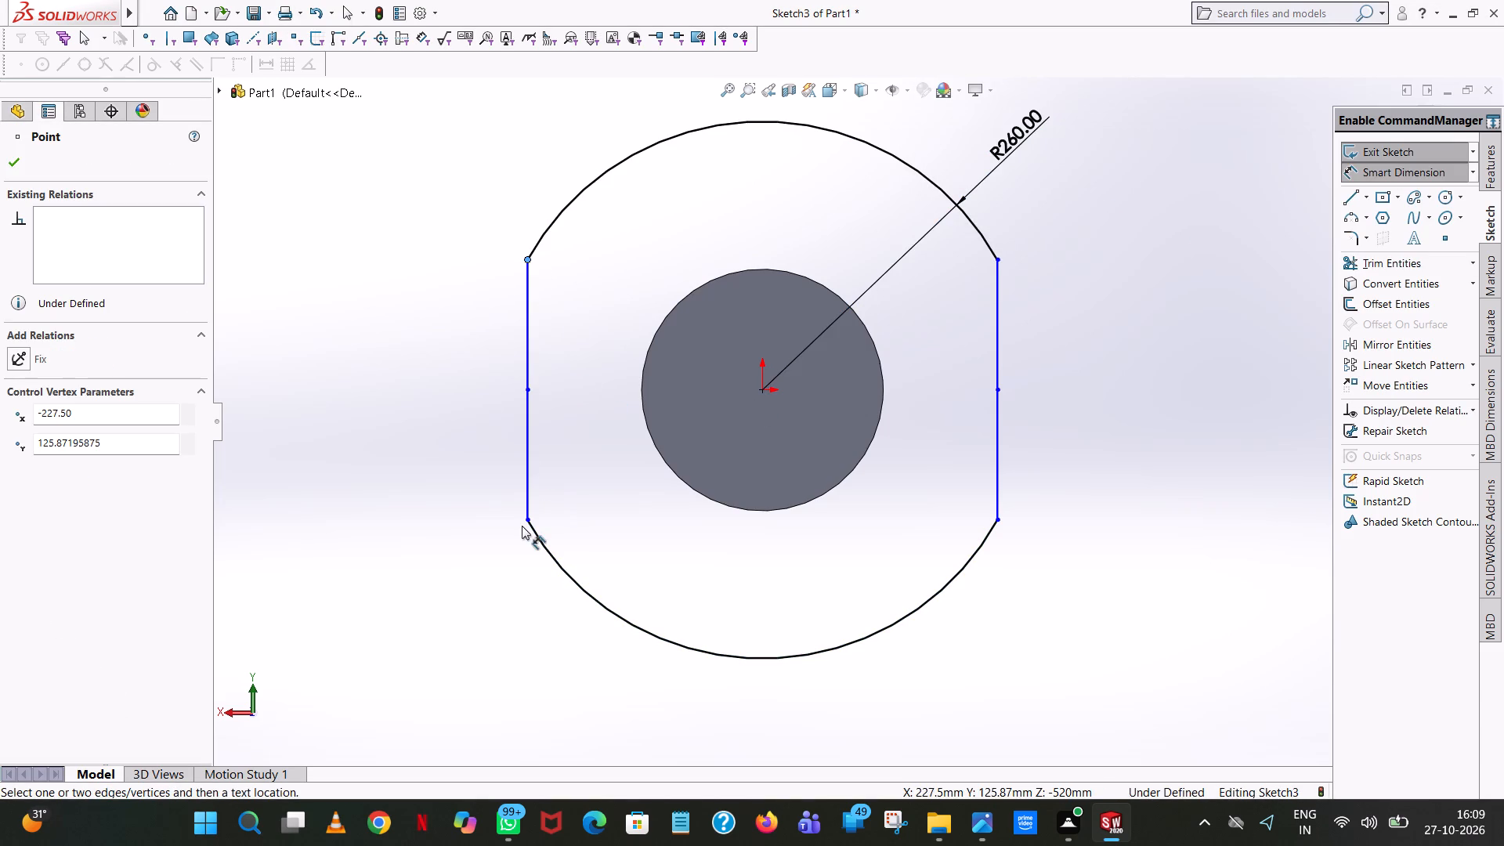
pyautogui.click(528, 521)
pyautogui.click(383, 507)
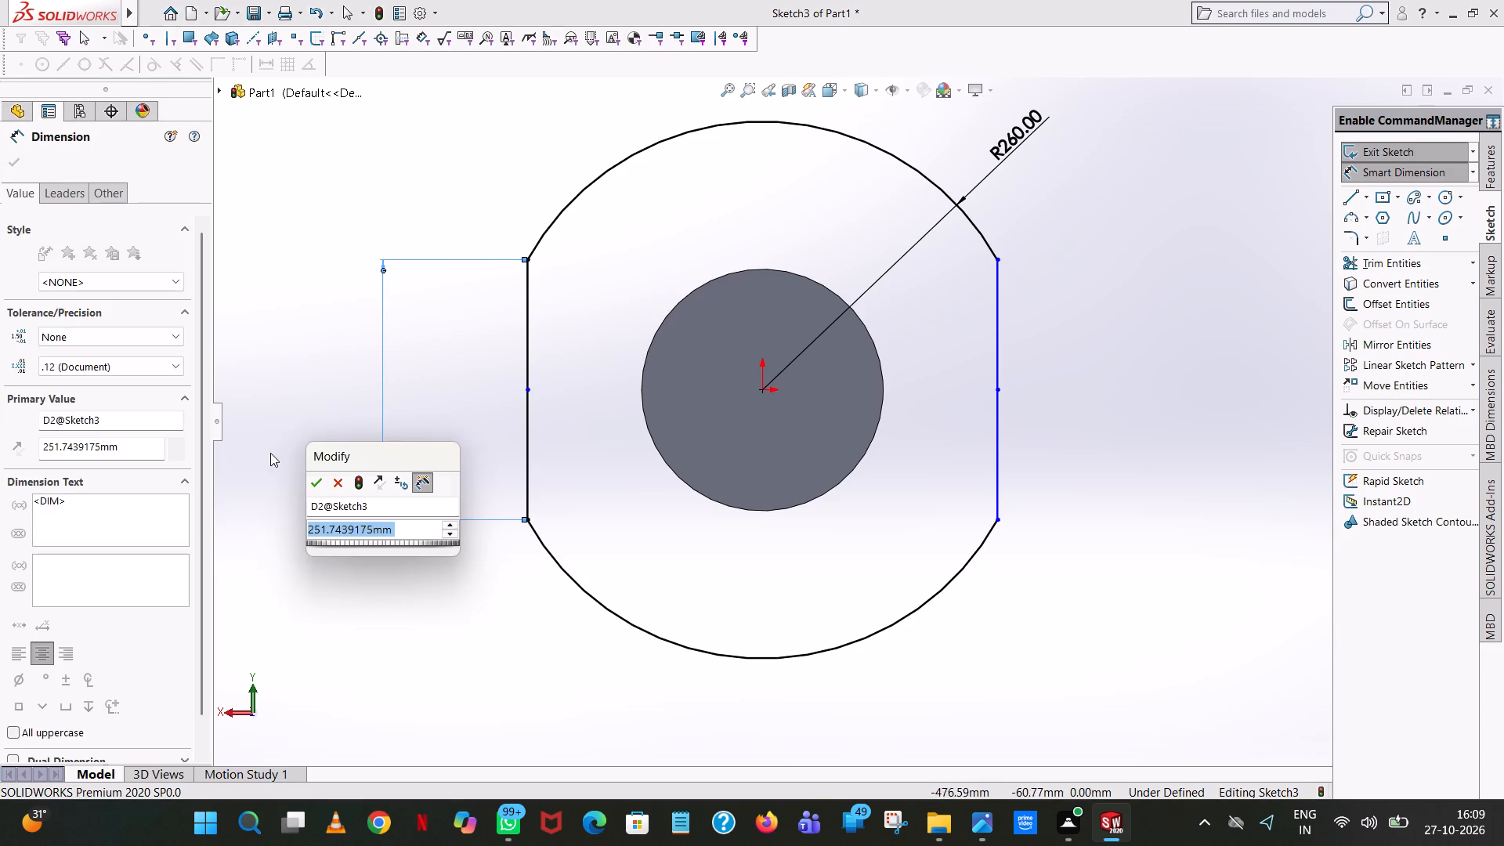
pyautogui.click(320, 486)
pyautogui.click(419, 362)
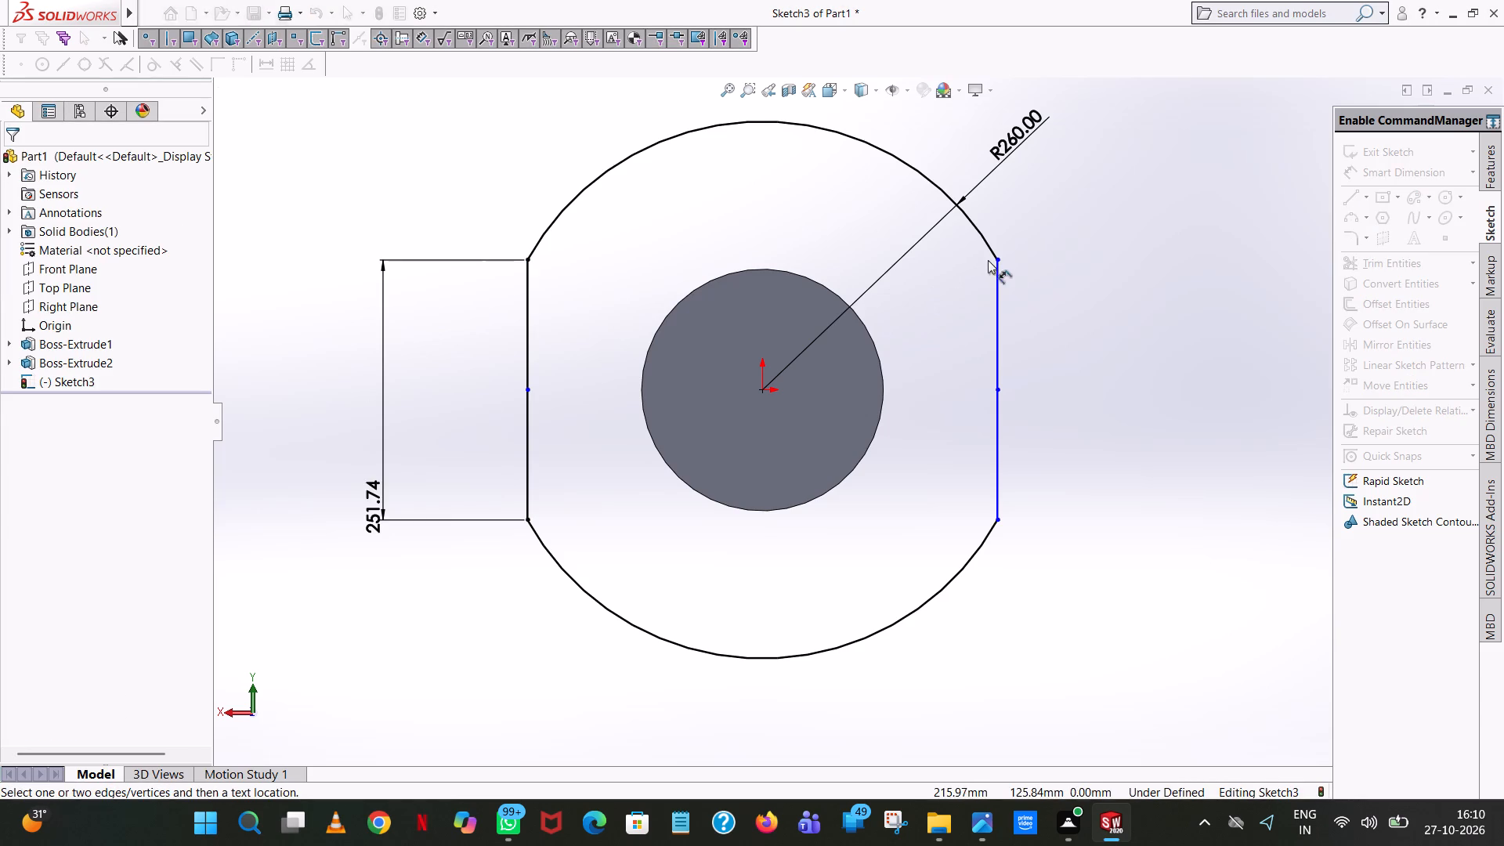
# Dimension the right flat's vertical length between its two end points, keeping the sketched value and placing the dimension outside the profile.
pyautogui.click(994, 258)
pyautogui.click(998, 520)
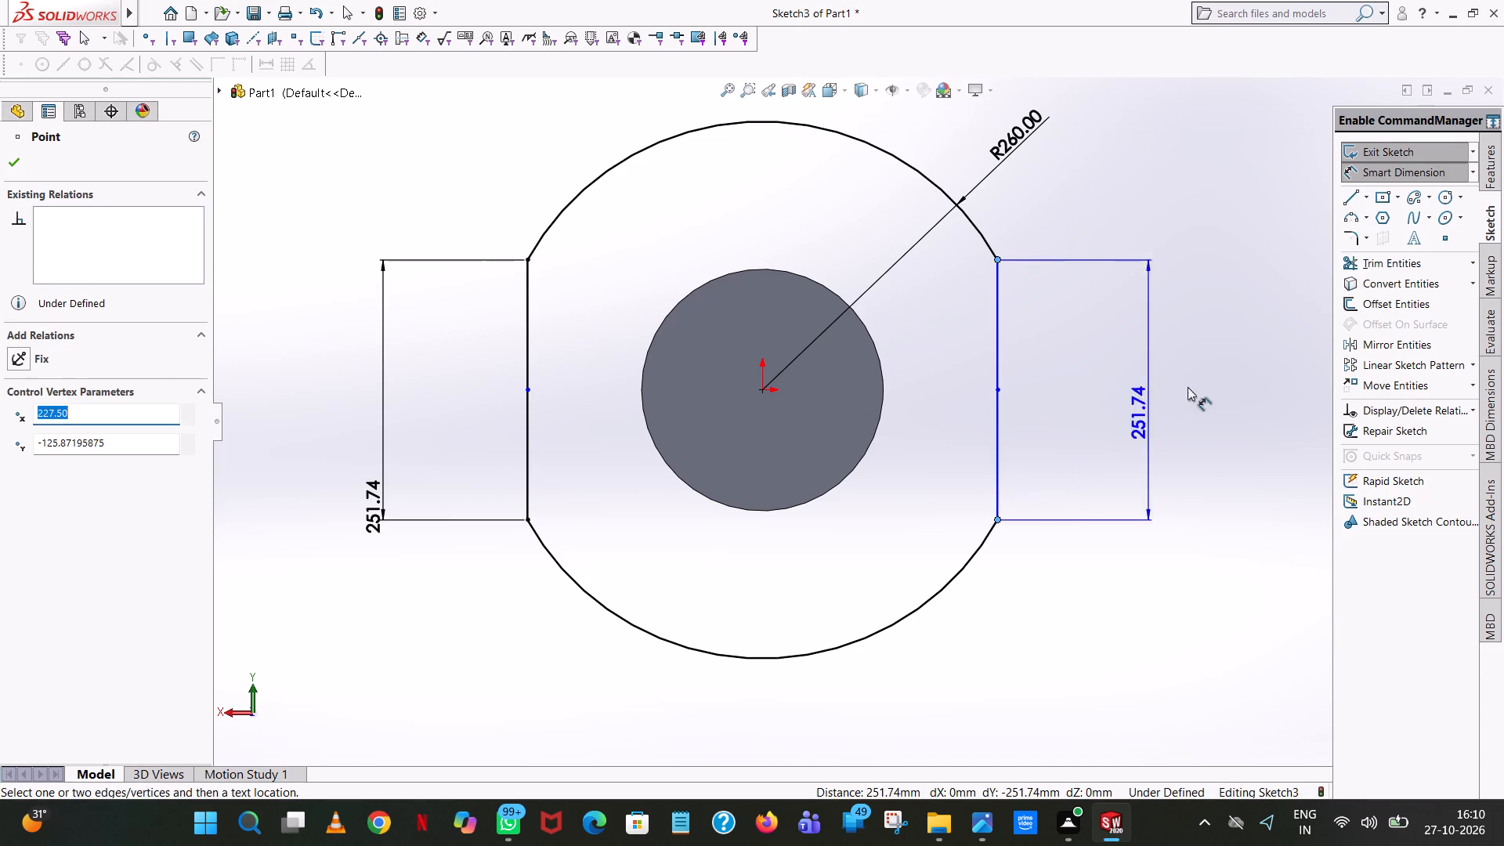
pyautogui.click(1206, 378)
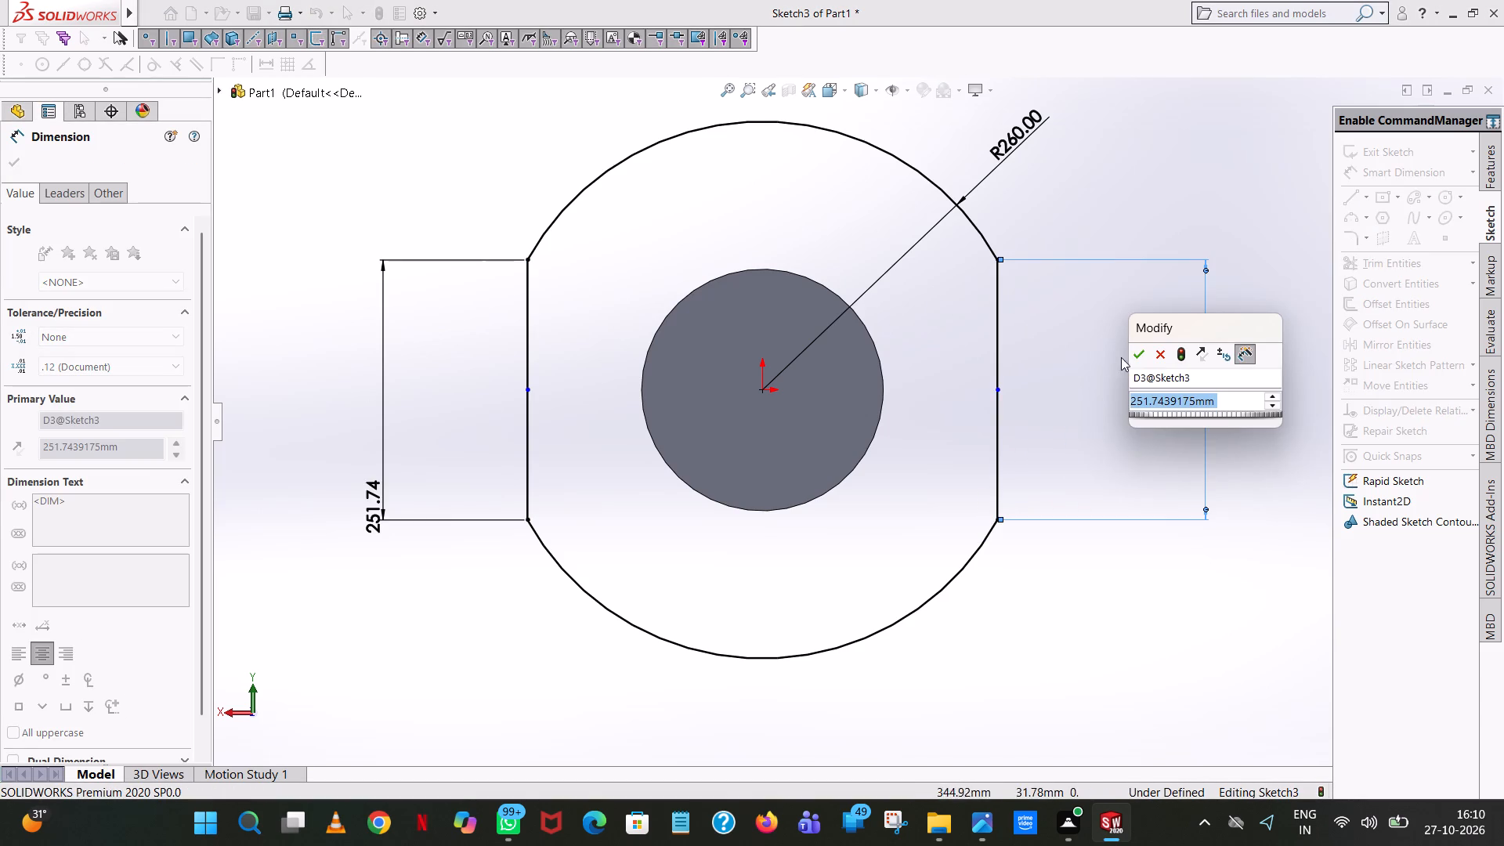
pyautogui.click(1136, 352)
pyautogui.click(1102, 205)
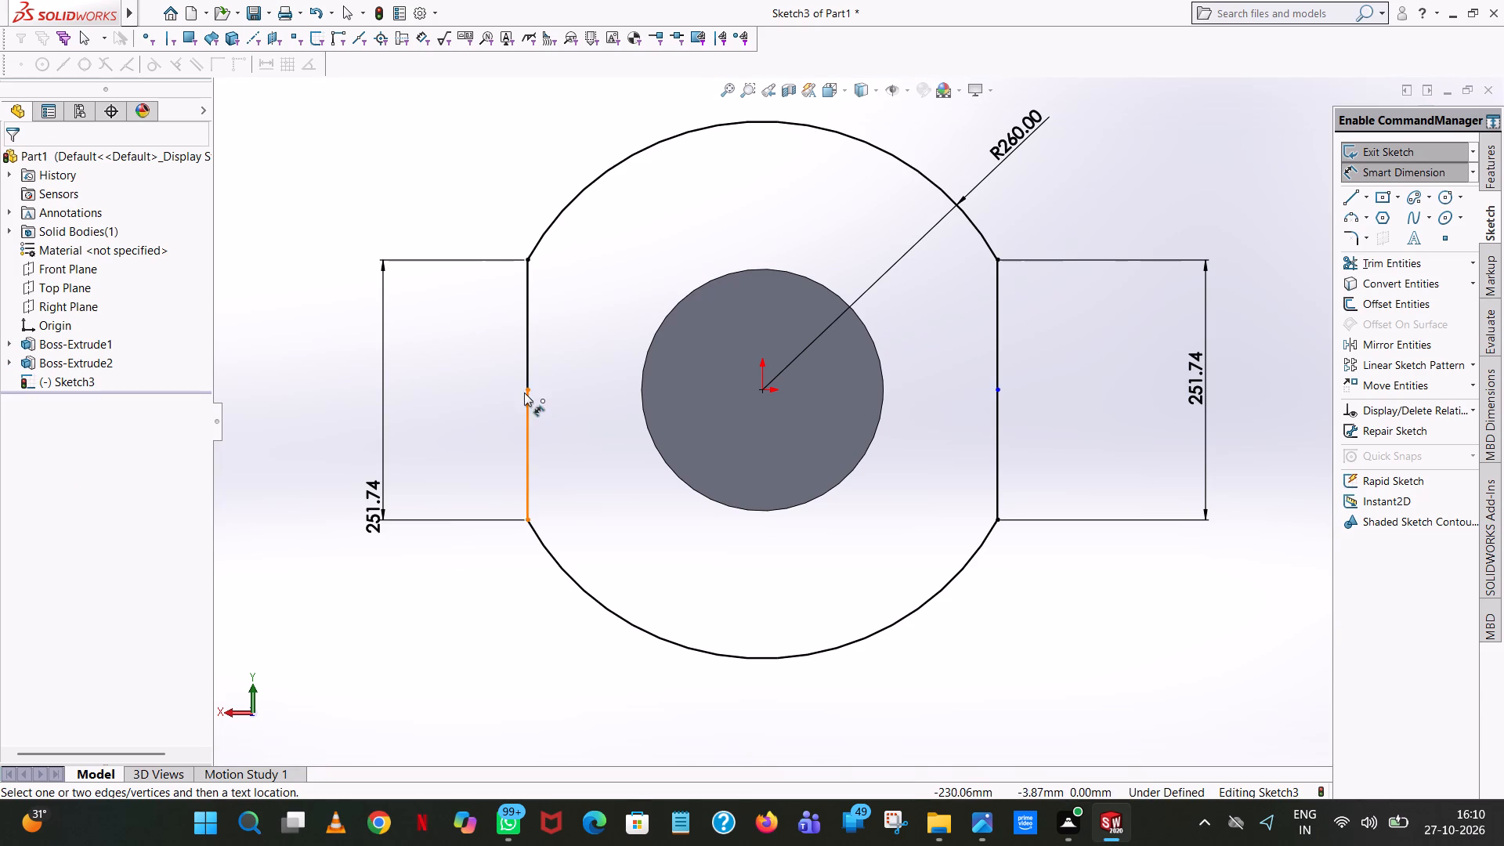
# Dimension the horizontal distance between the midpoints of the two flats, keeping the sketched value and placing the dimension below the profile.
pyautogui.click(530, 387)
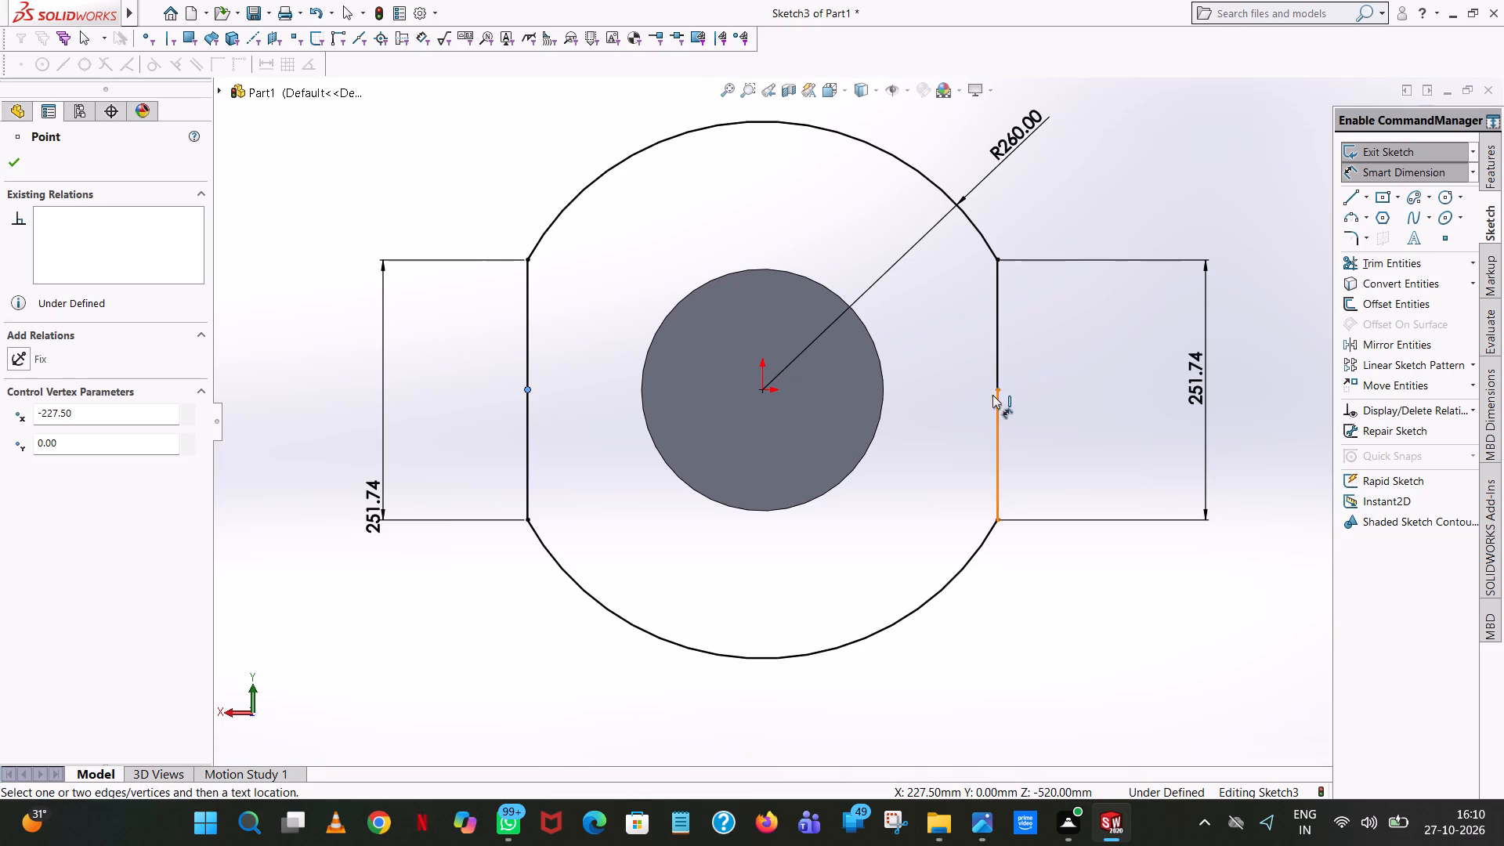
pyautogui.click(996, 391)
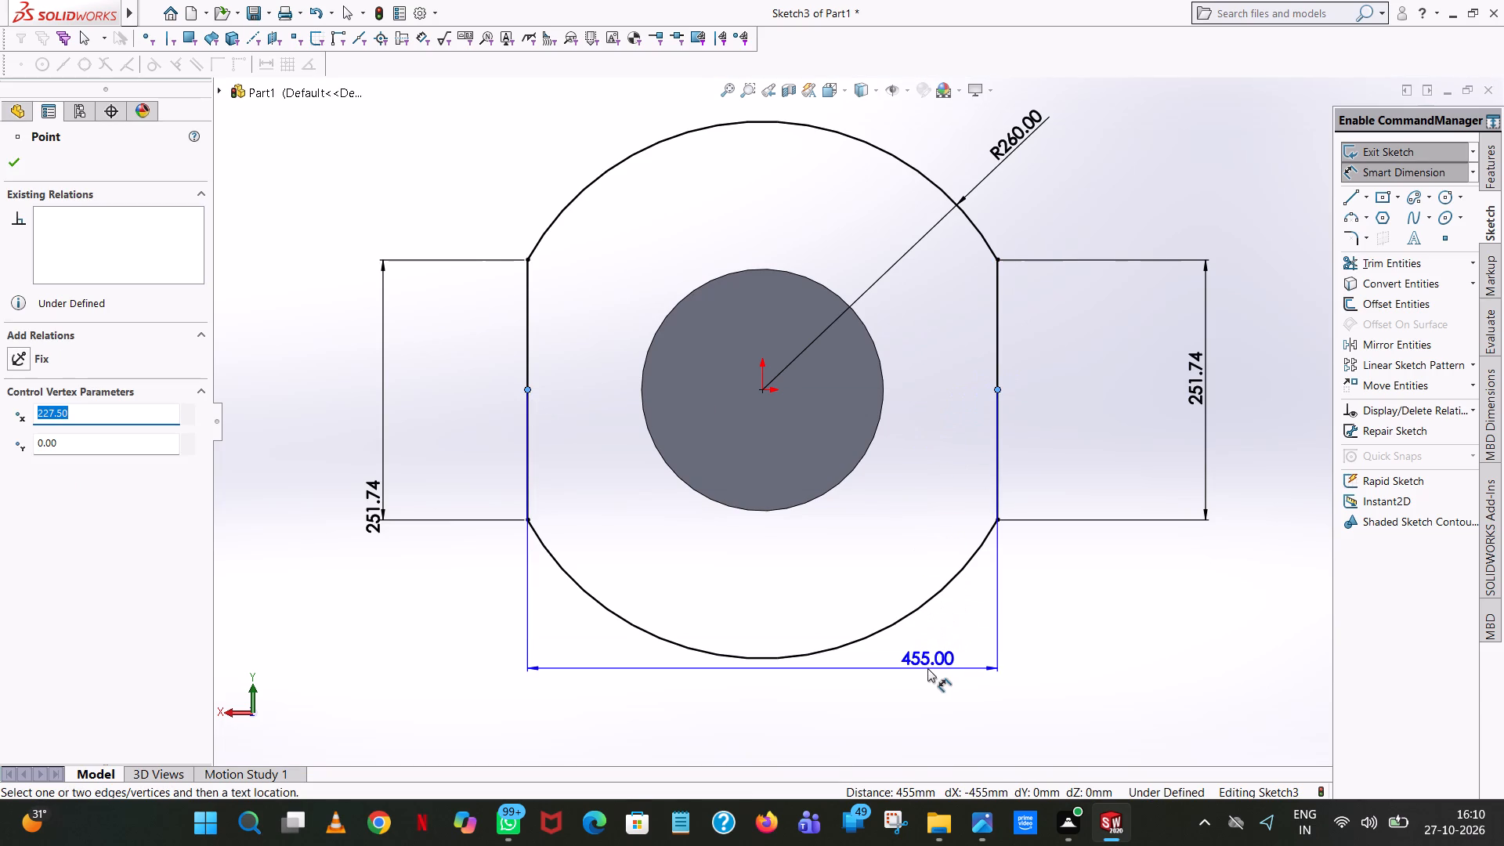
pyautogui.click(927, 668)
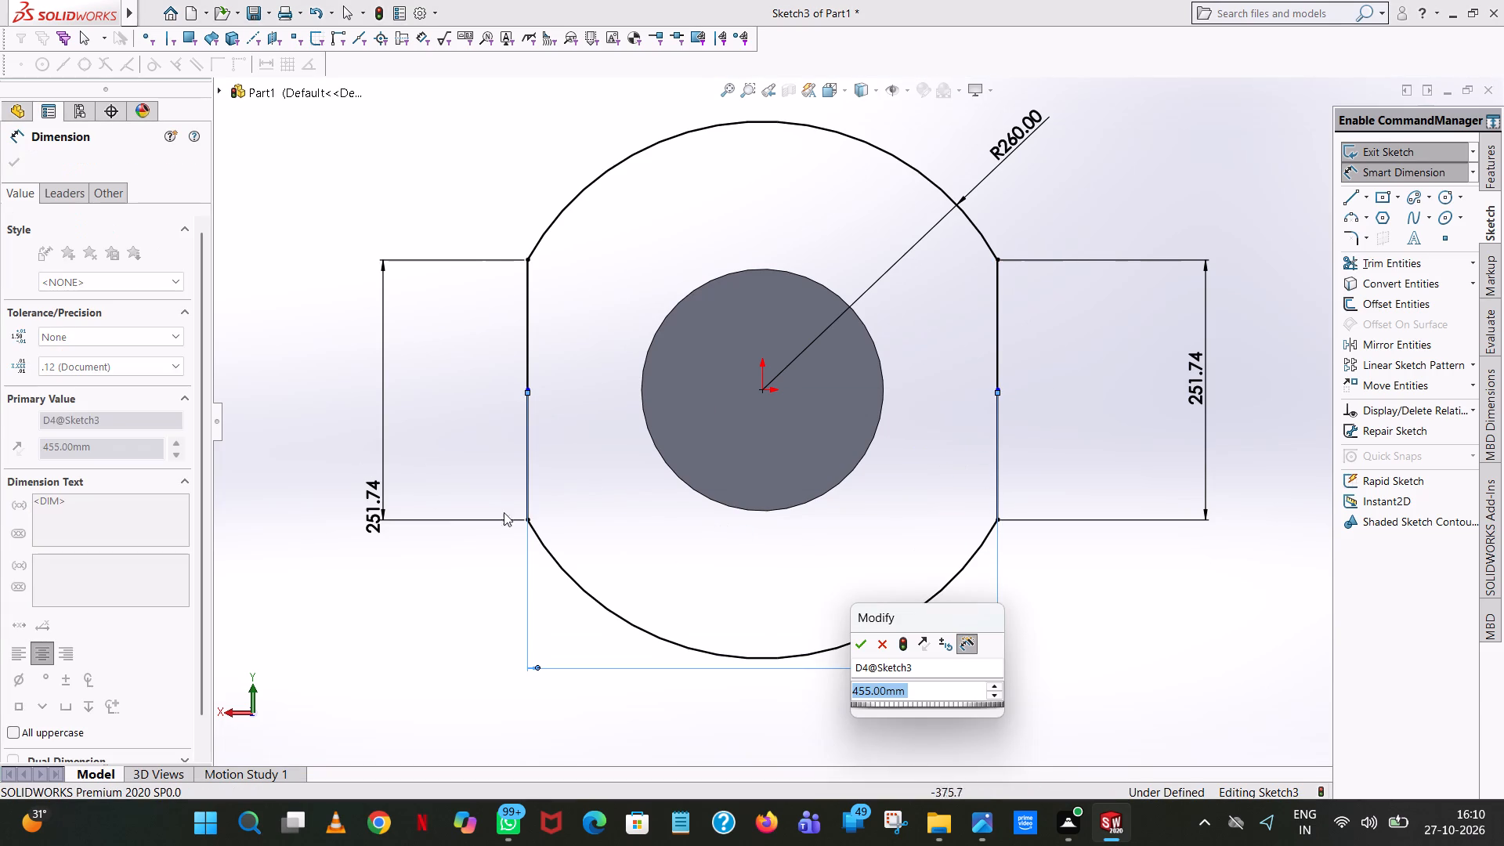
pyautogui.click(856, 642)
pyautogui.click(1112, 593)
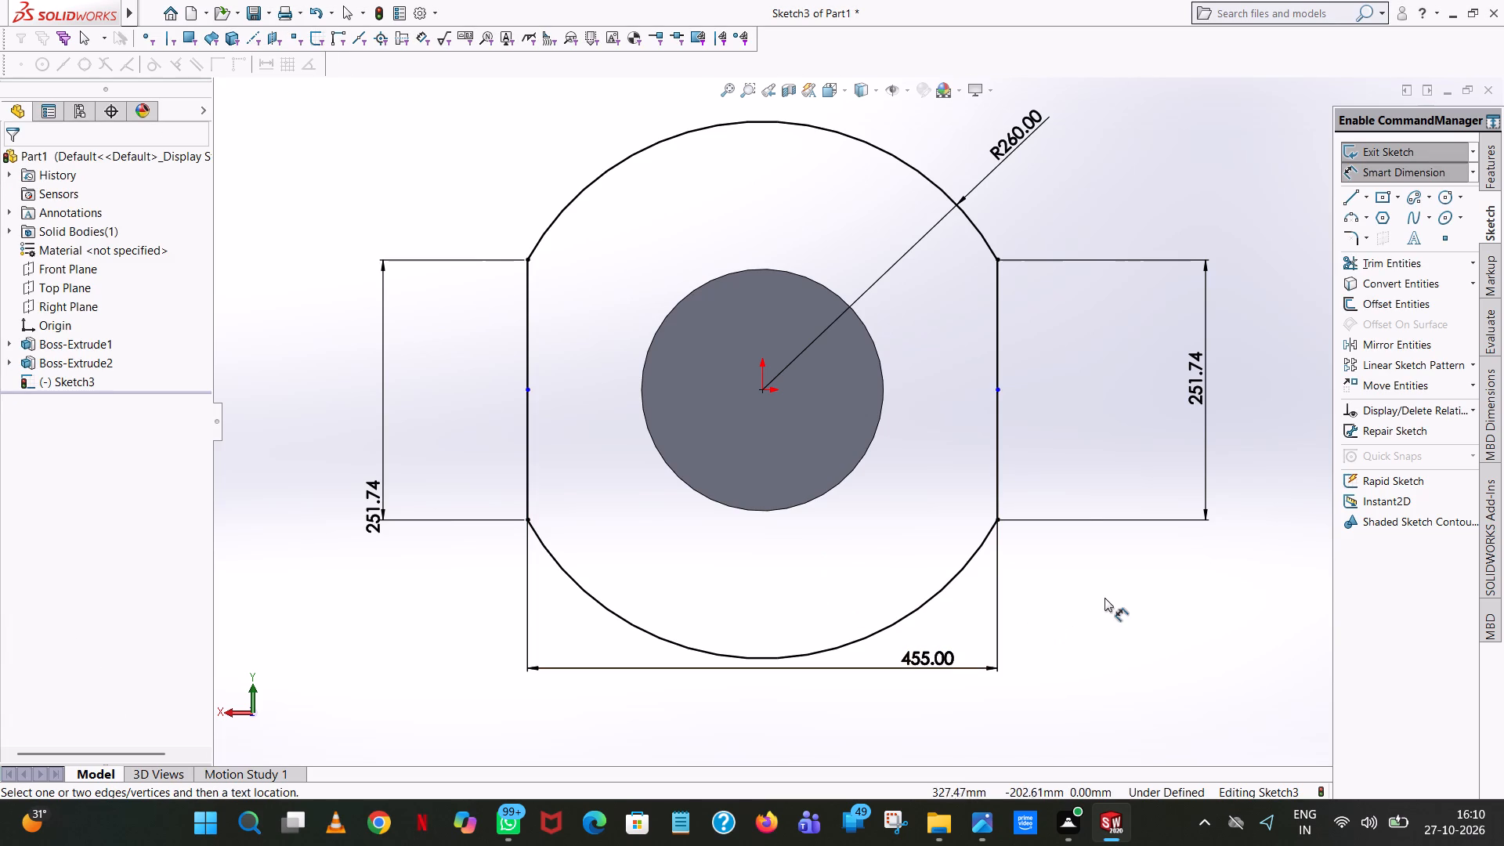
pyautogui.click(1104, 598)
# Dimension the horizontal distance from the right flat's midpoint to the origin, keeping the sketched value and placing it below the overall width dimension.
pyautogui.click(998, 385)
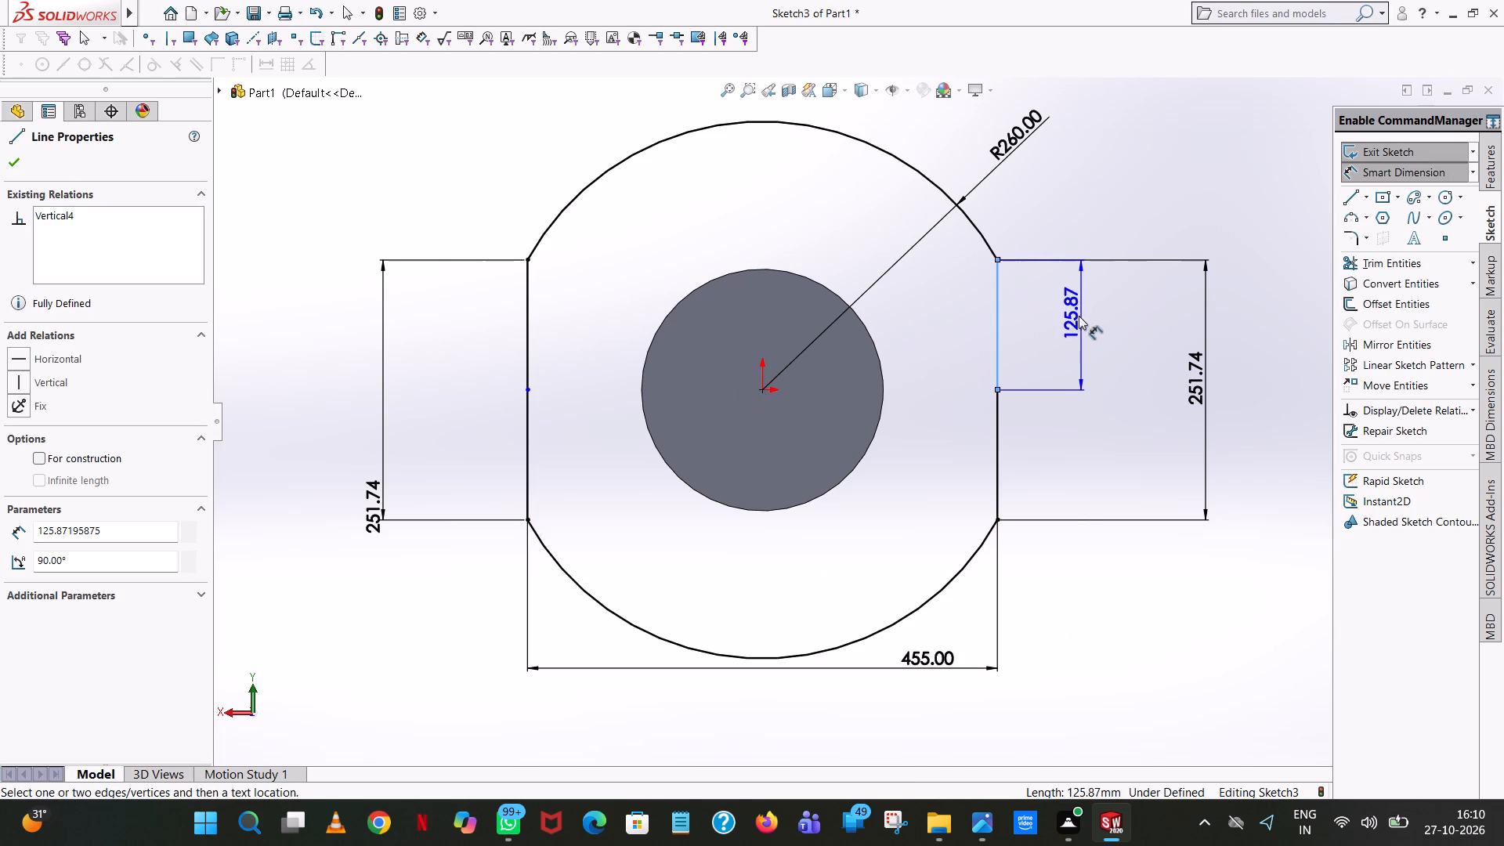
pyautogui.click(1388, 168)
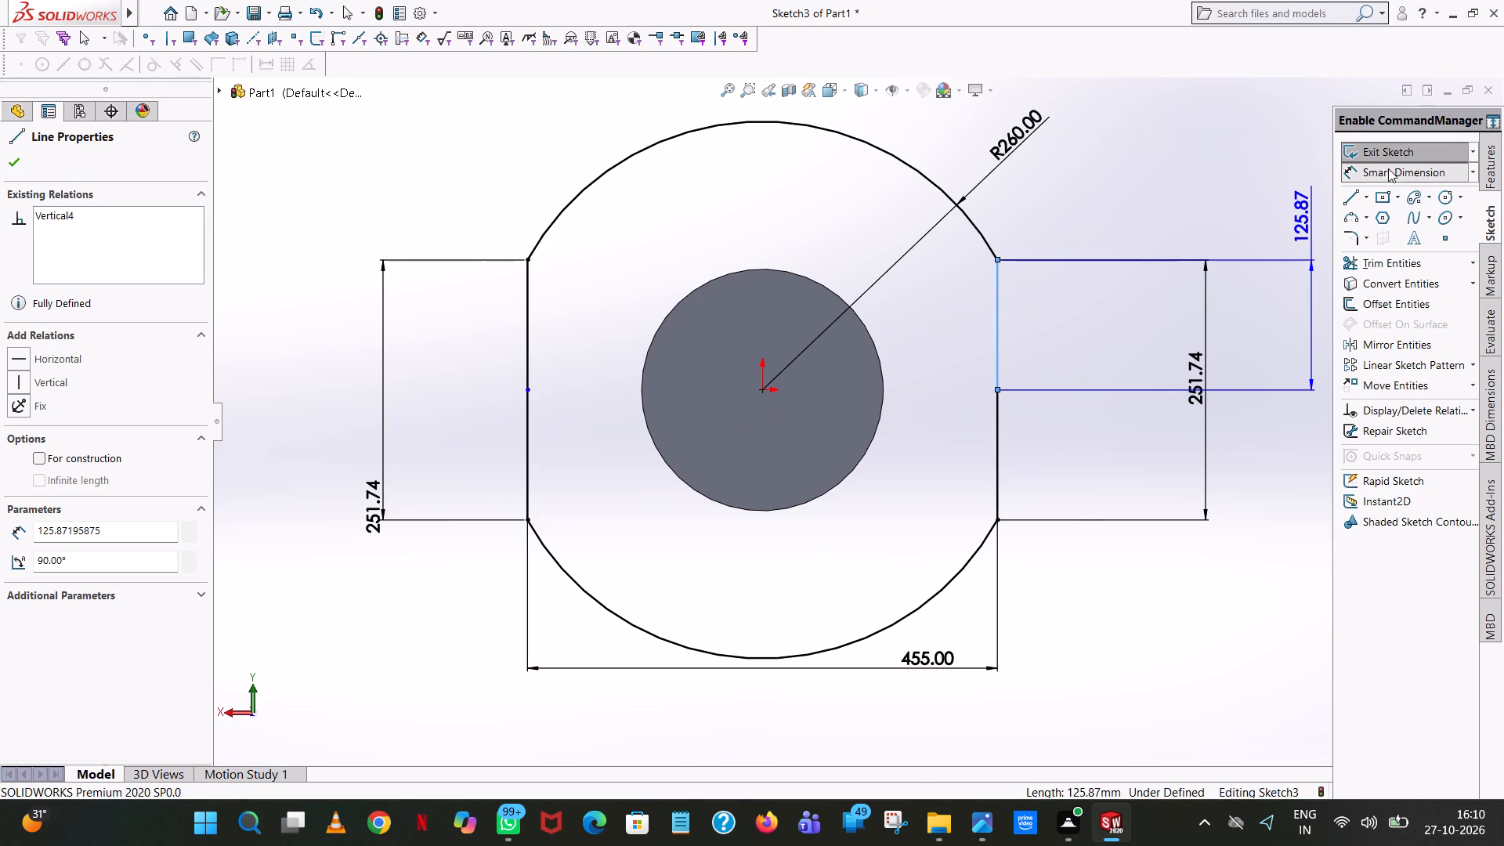
pyautogui.click(1371, 170)
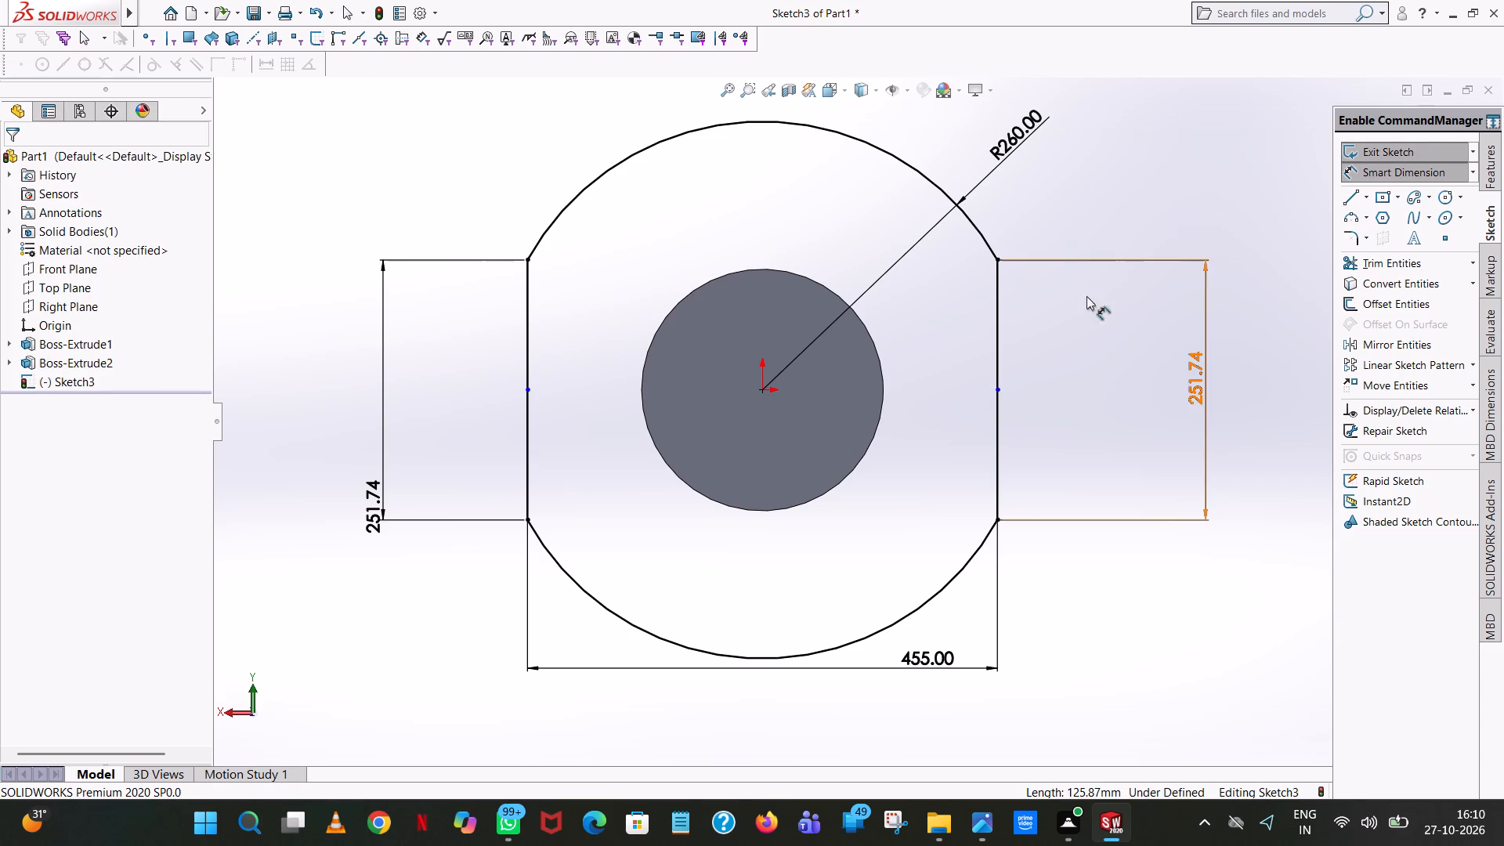
pyautogui.click(996, 387)
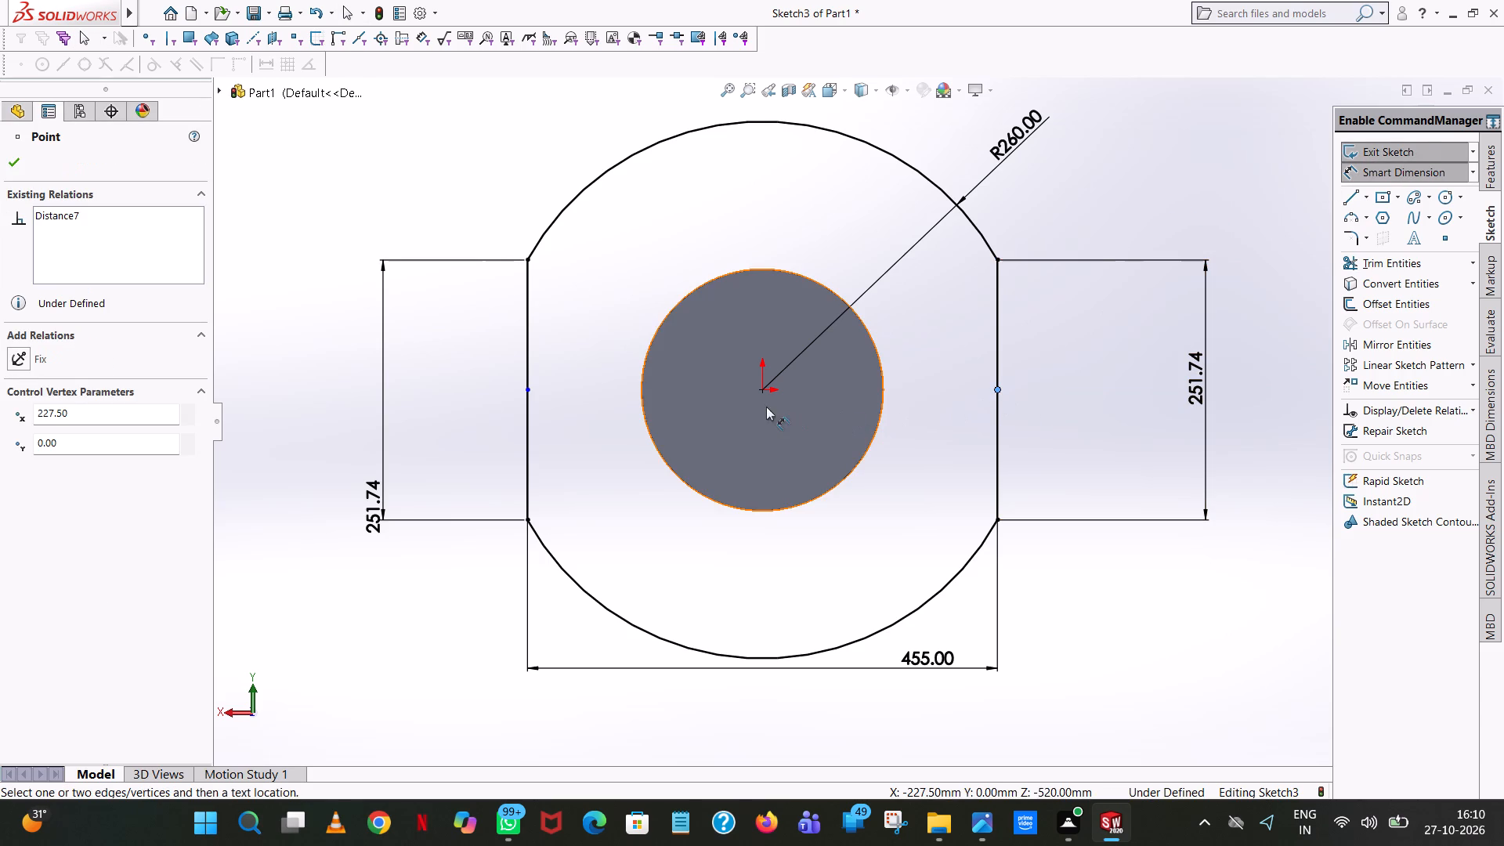
pyautogui.click(767, 392)
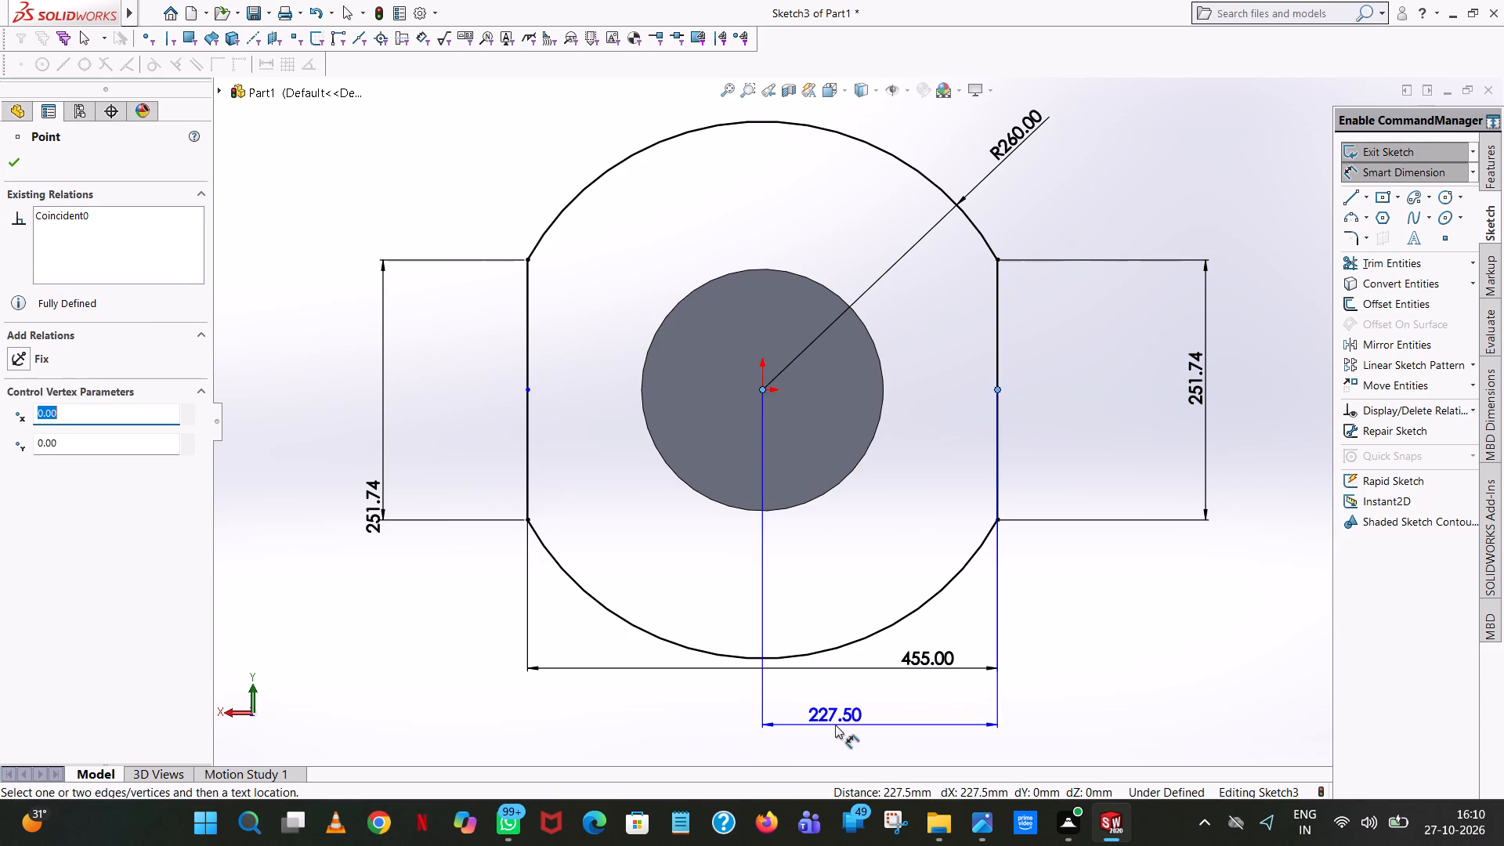
pyautogui.click(835, 723)
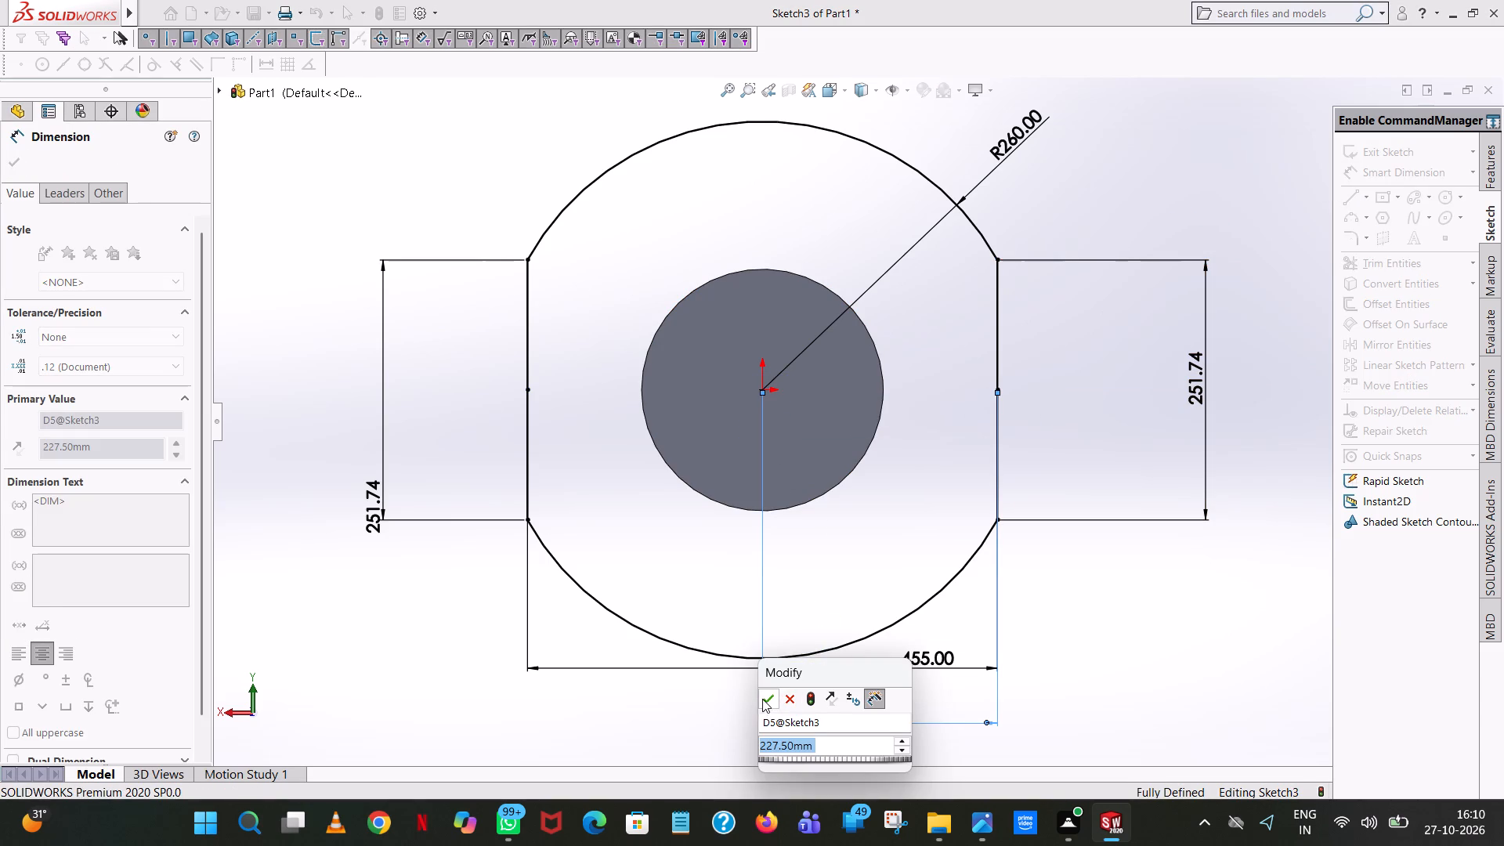
pyautogui.click(762, 699)
pyautogui.click(1089, 201)
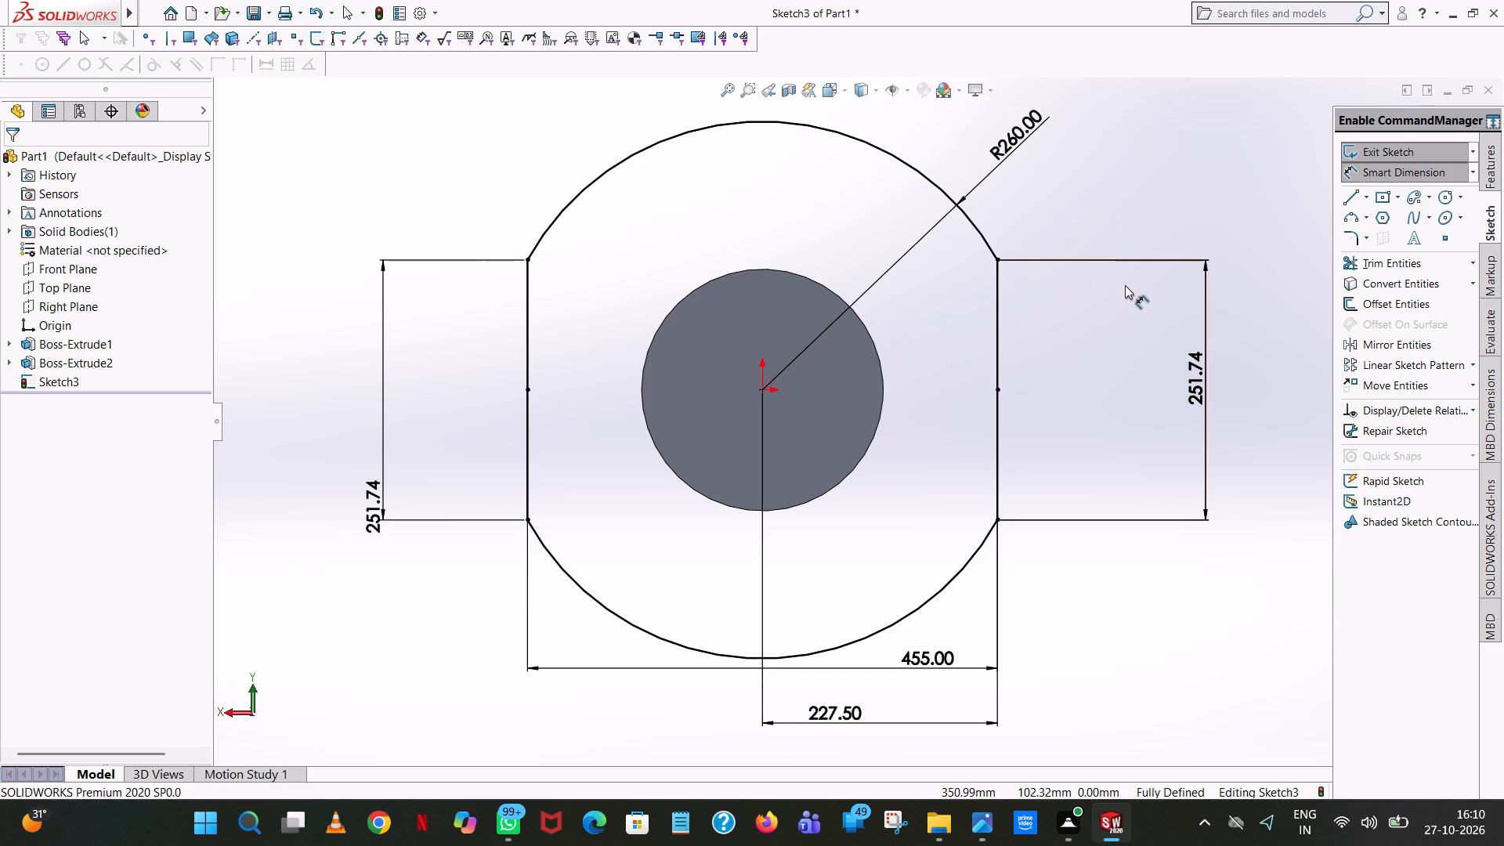
# Sketch a circle centred on the origin inside the flatted profile and set its radius to 400/2 (200 mm).
pyautogui.click(1443, 198)
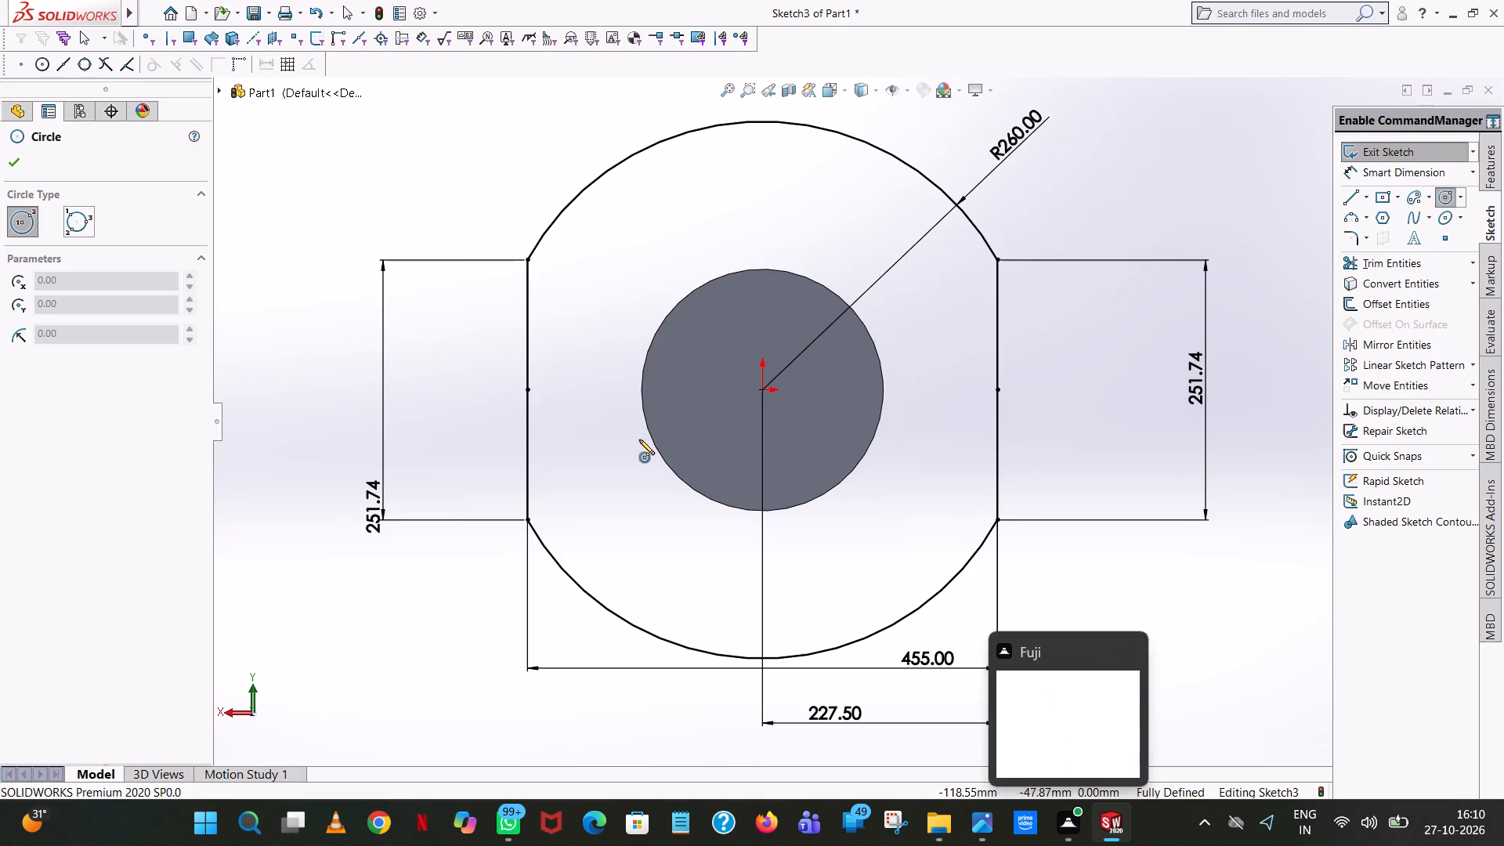
pyautogui.click(763, 391)
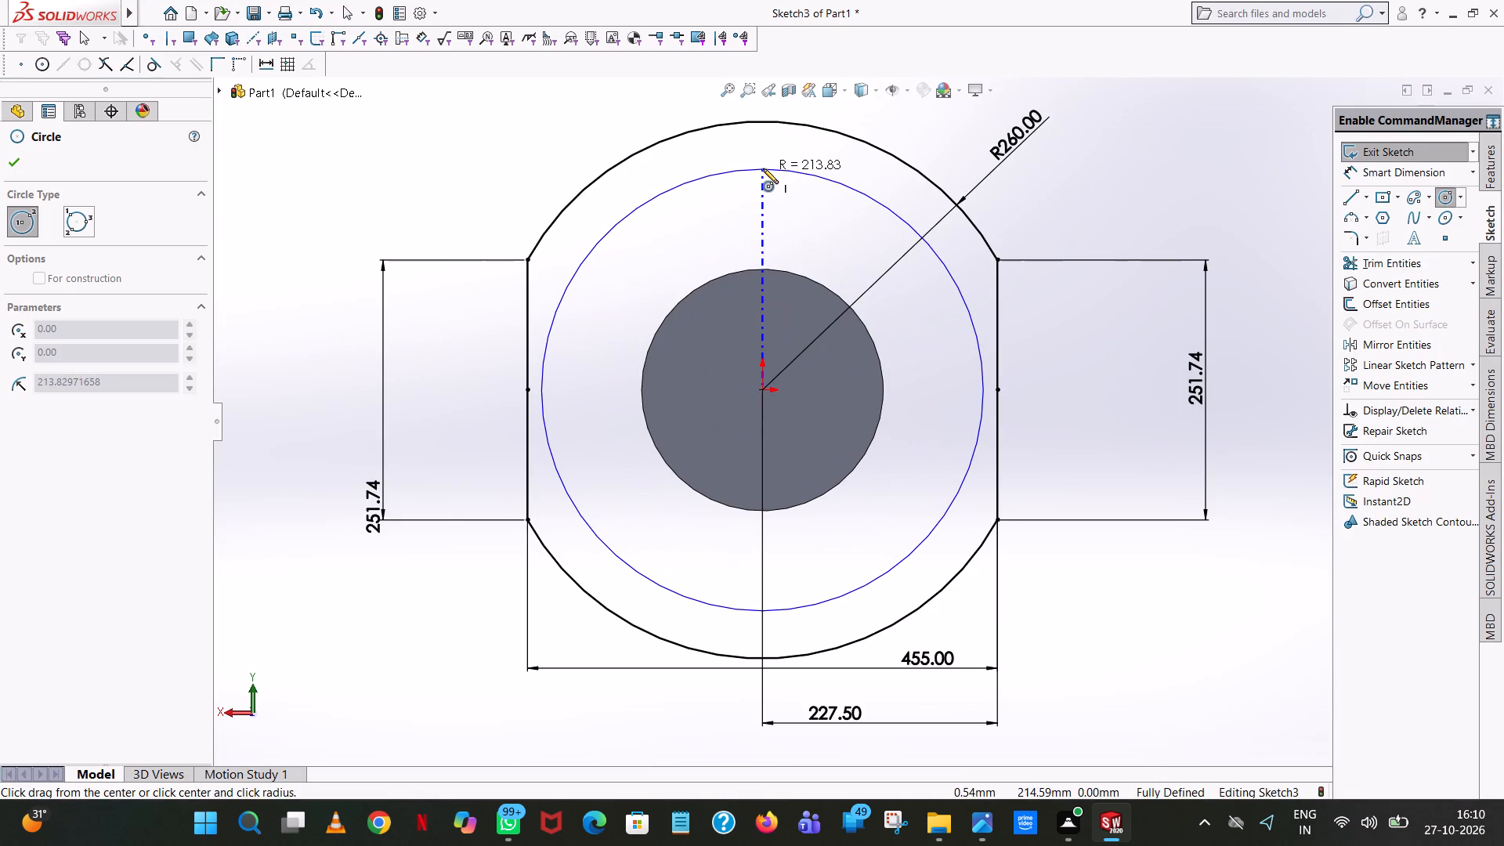
pyautogui.click(763, 168)
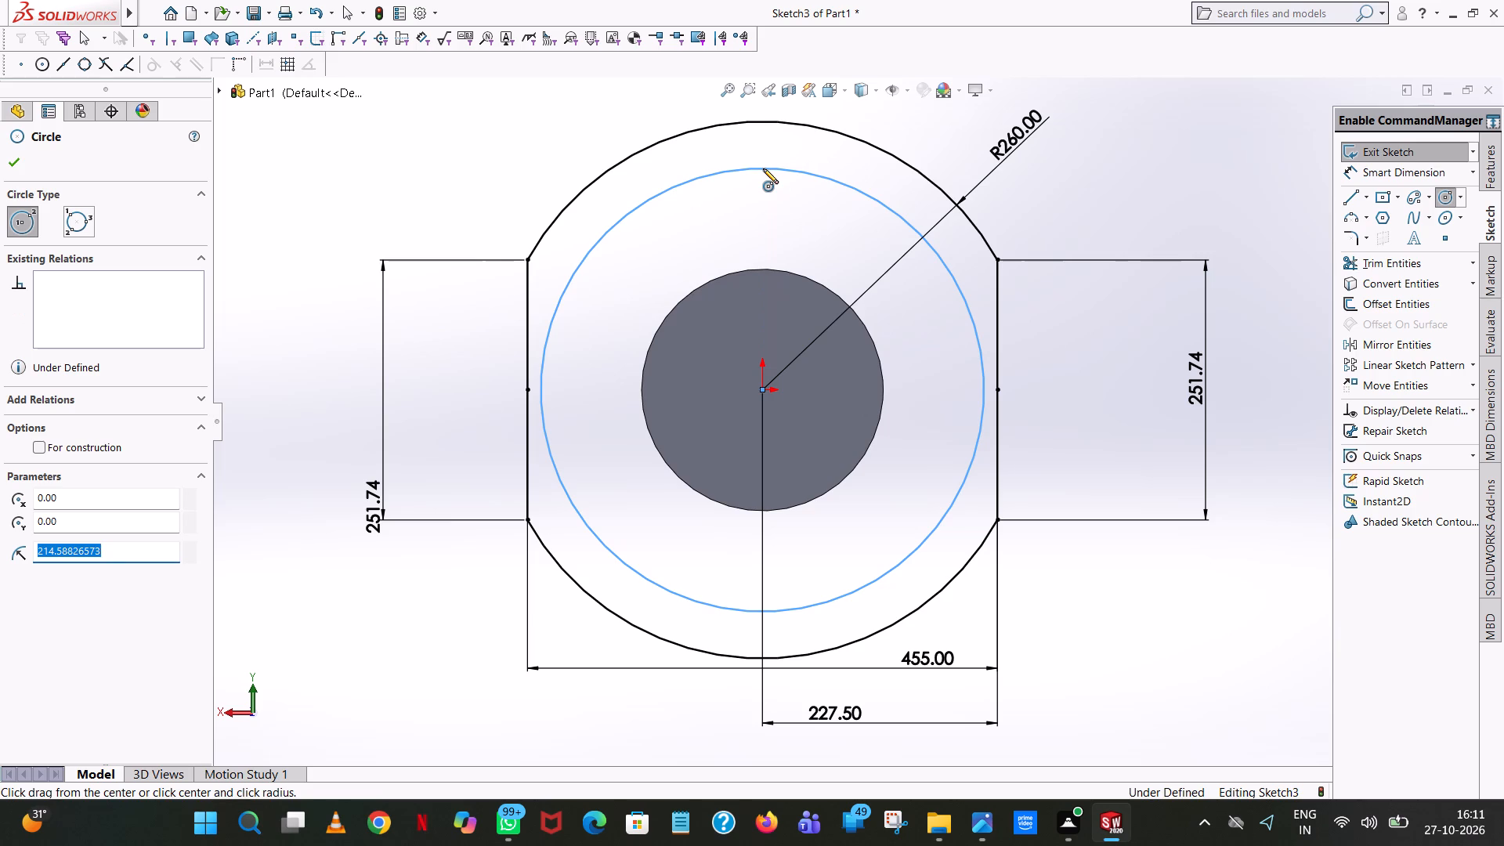
pyautogui.write('400')
pyautogui.write('/2')
pyautogui.press('Return')
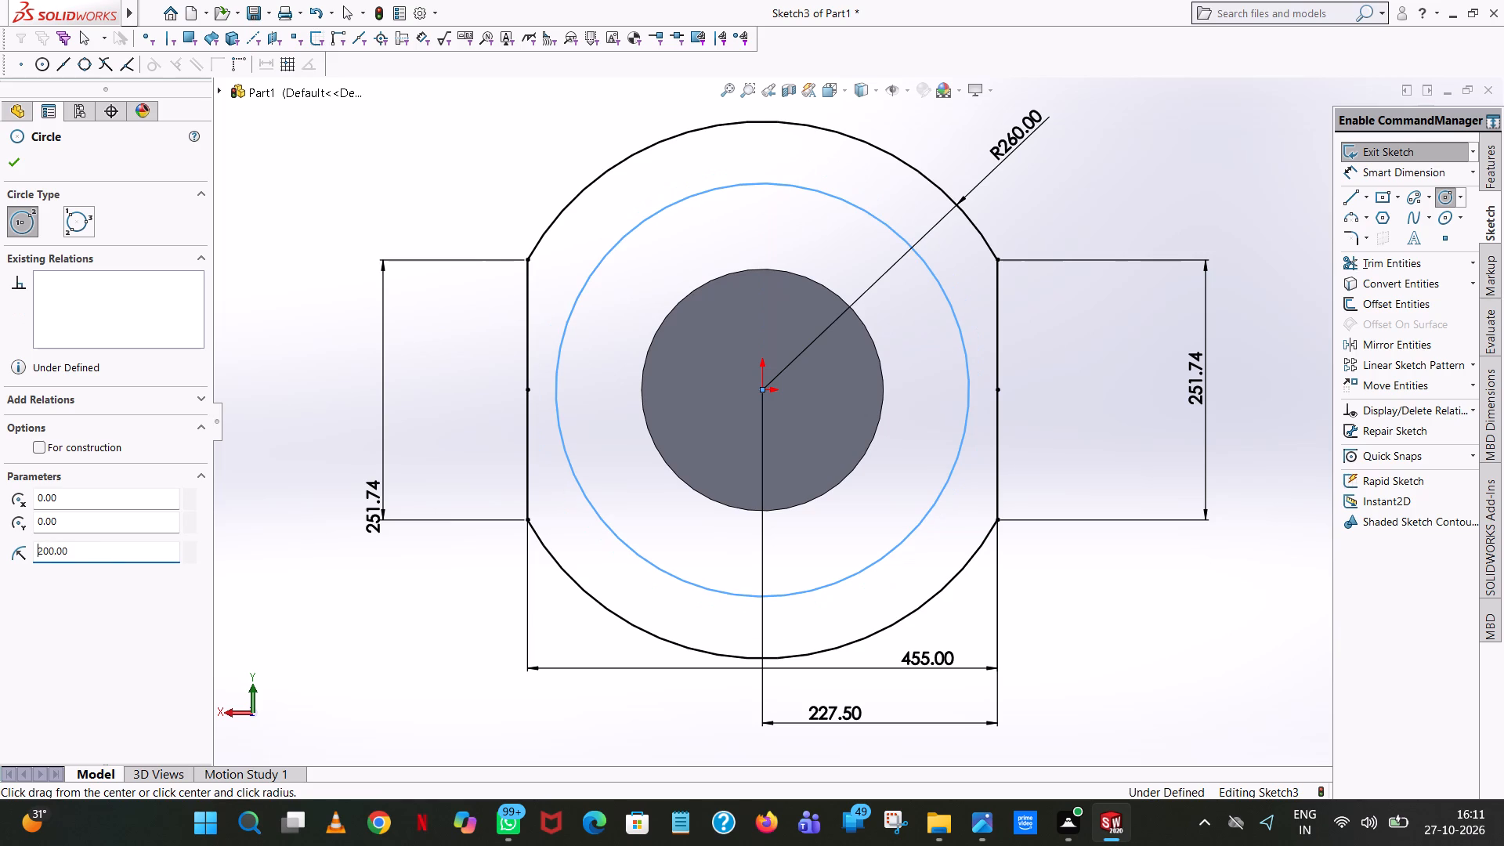
pyautogui.rightClick(763, 168)
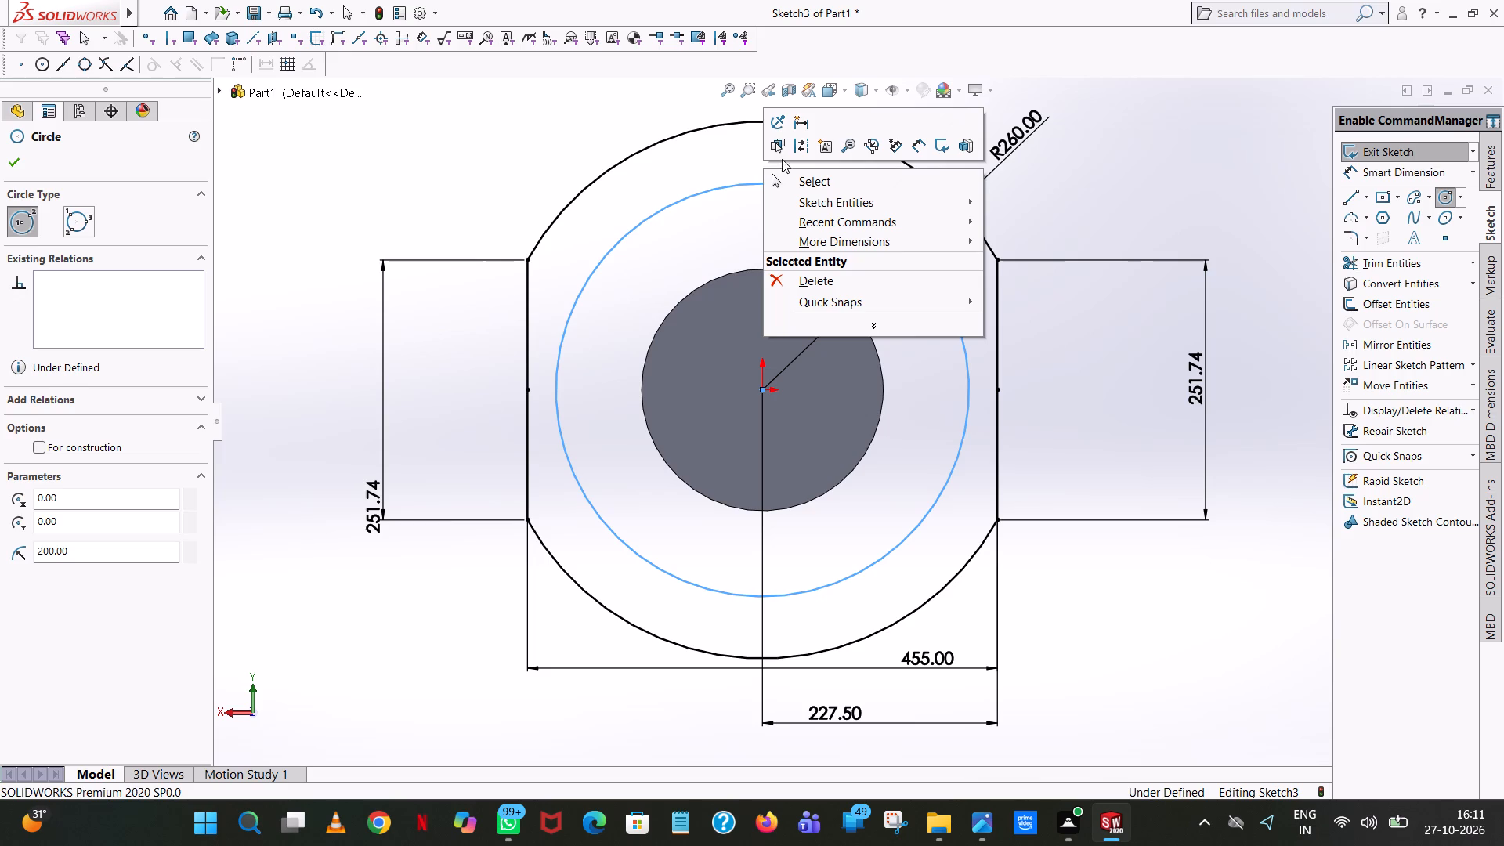
pyautogui.click(808, 175)
# Sketch a small circle centred on the top quadrant point of the 200 mm radius circle and set its radius to 45/2 (22.5 mm).
pyautogui.click(1443, 198)
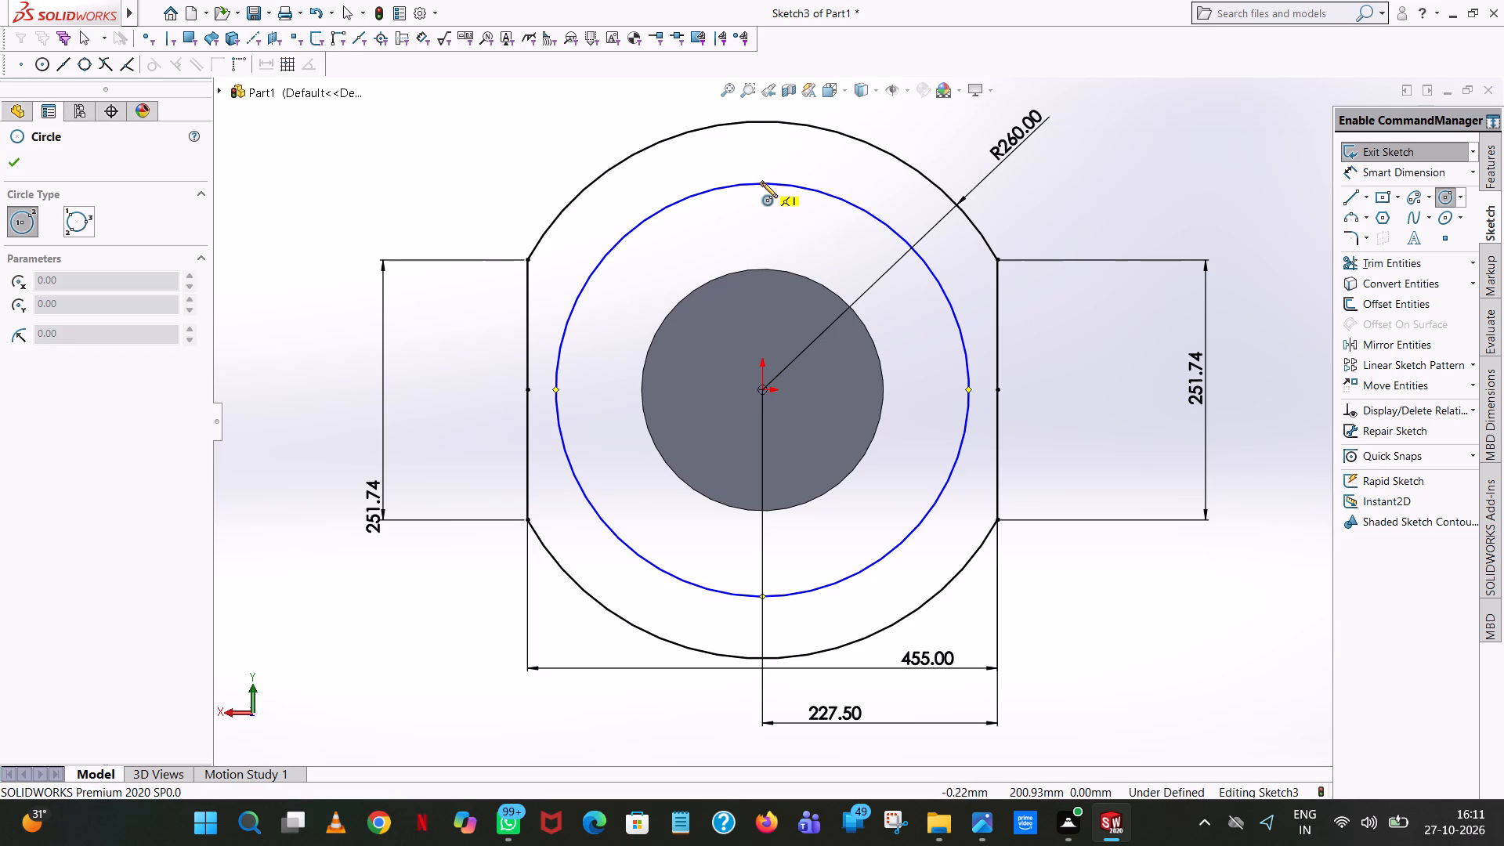
pyautogui.scroll(-11, 762, 183)
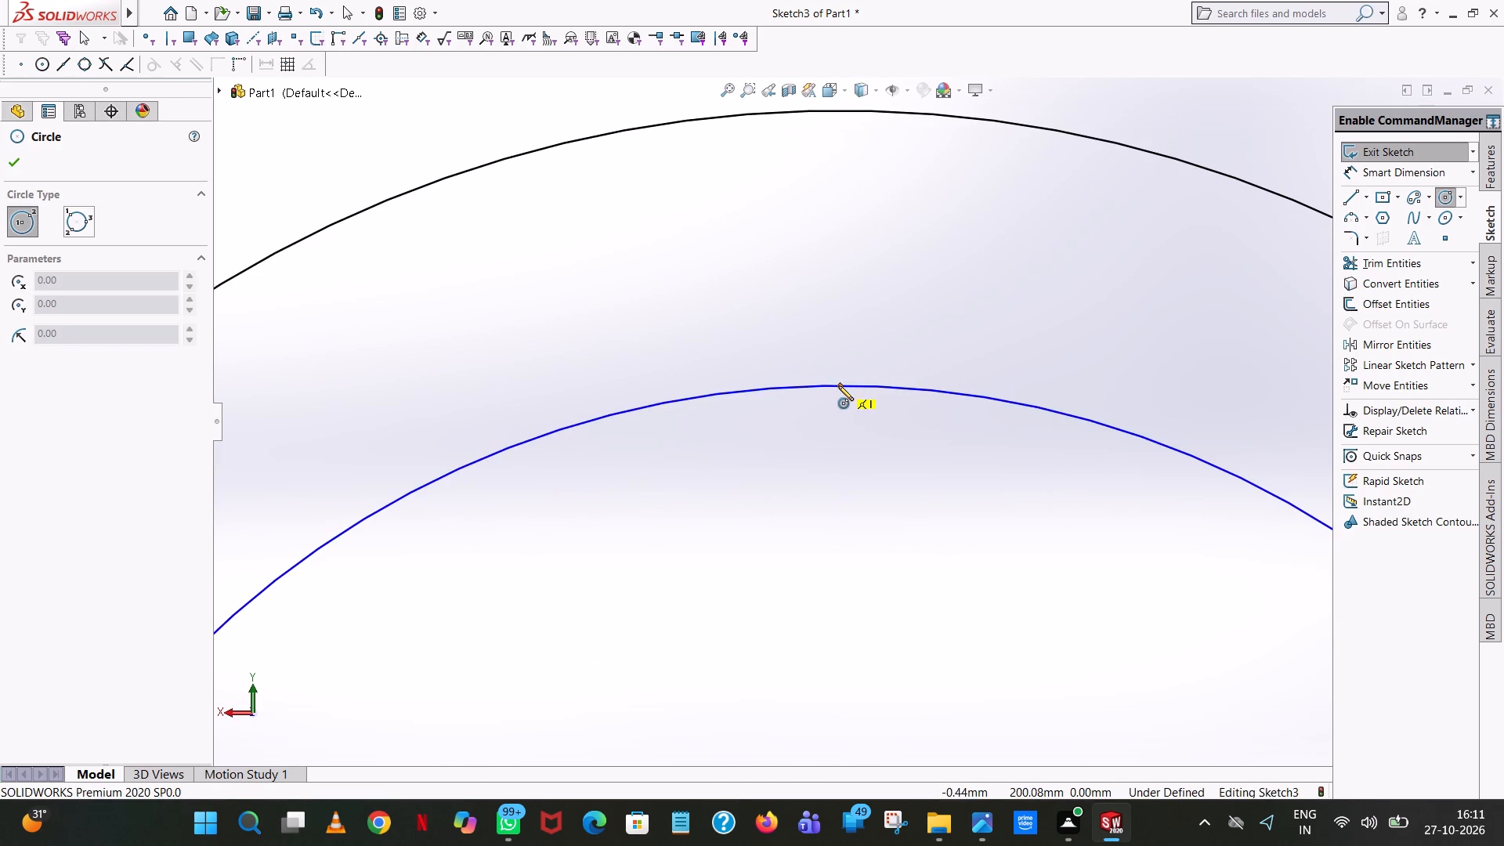
pyautogui.click(838, 385)
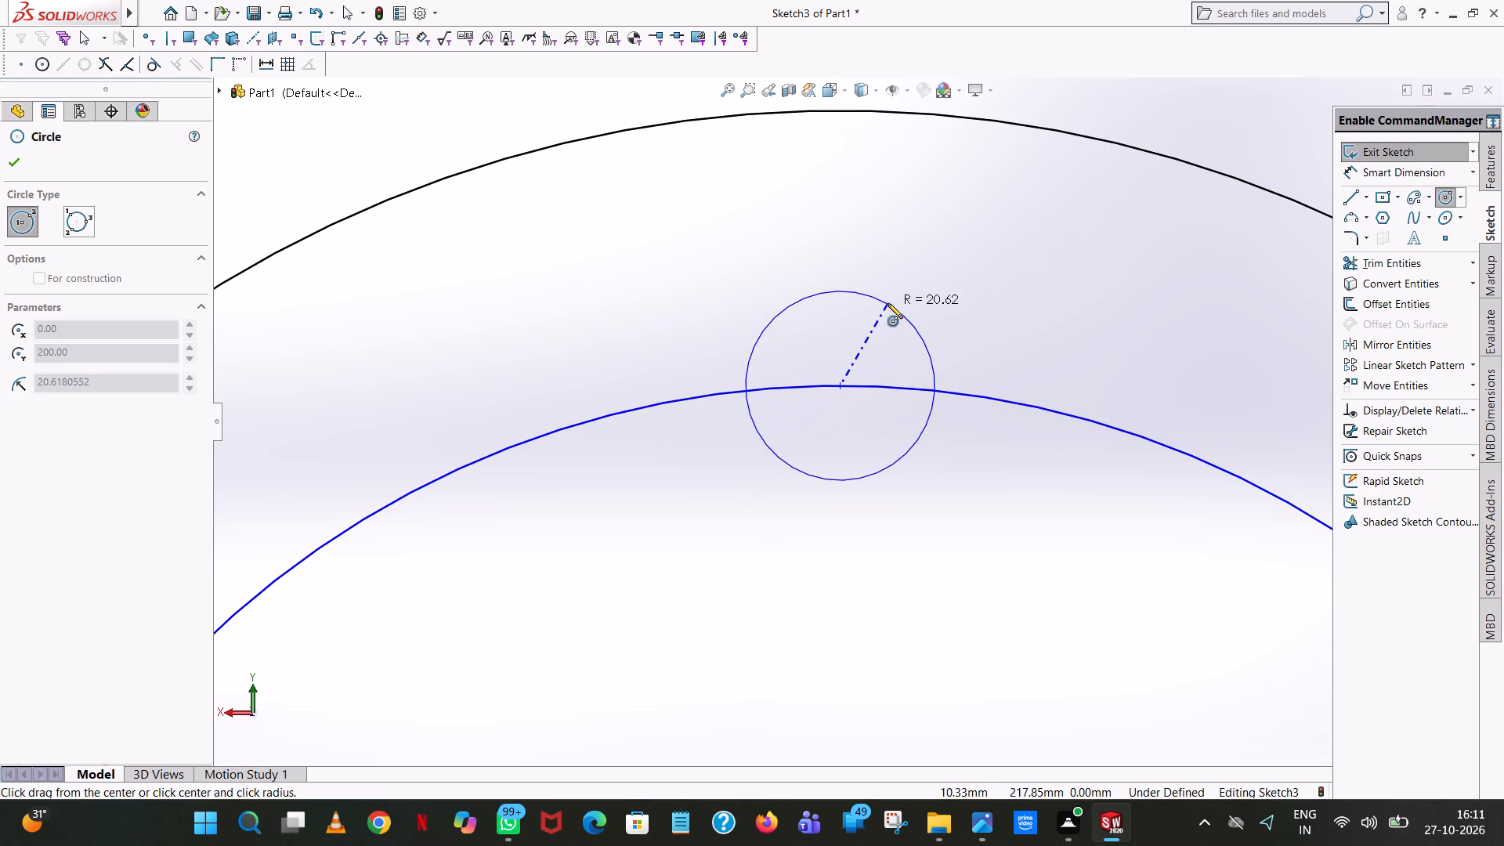
pyautogui.click(888, 303)
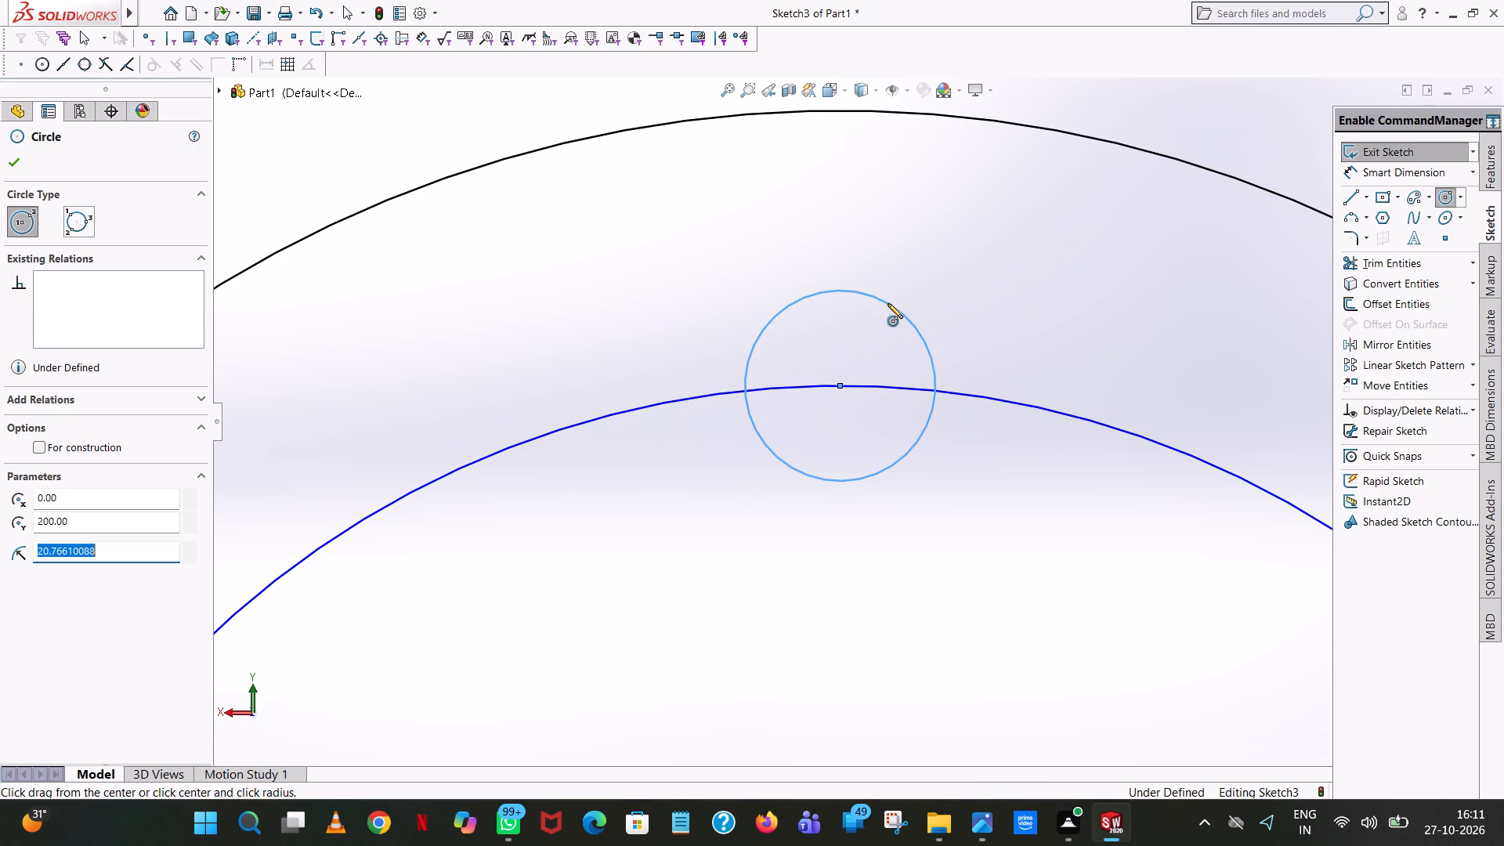
pyautogui.write('45/2')
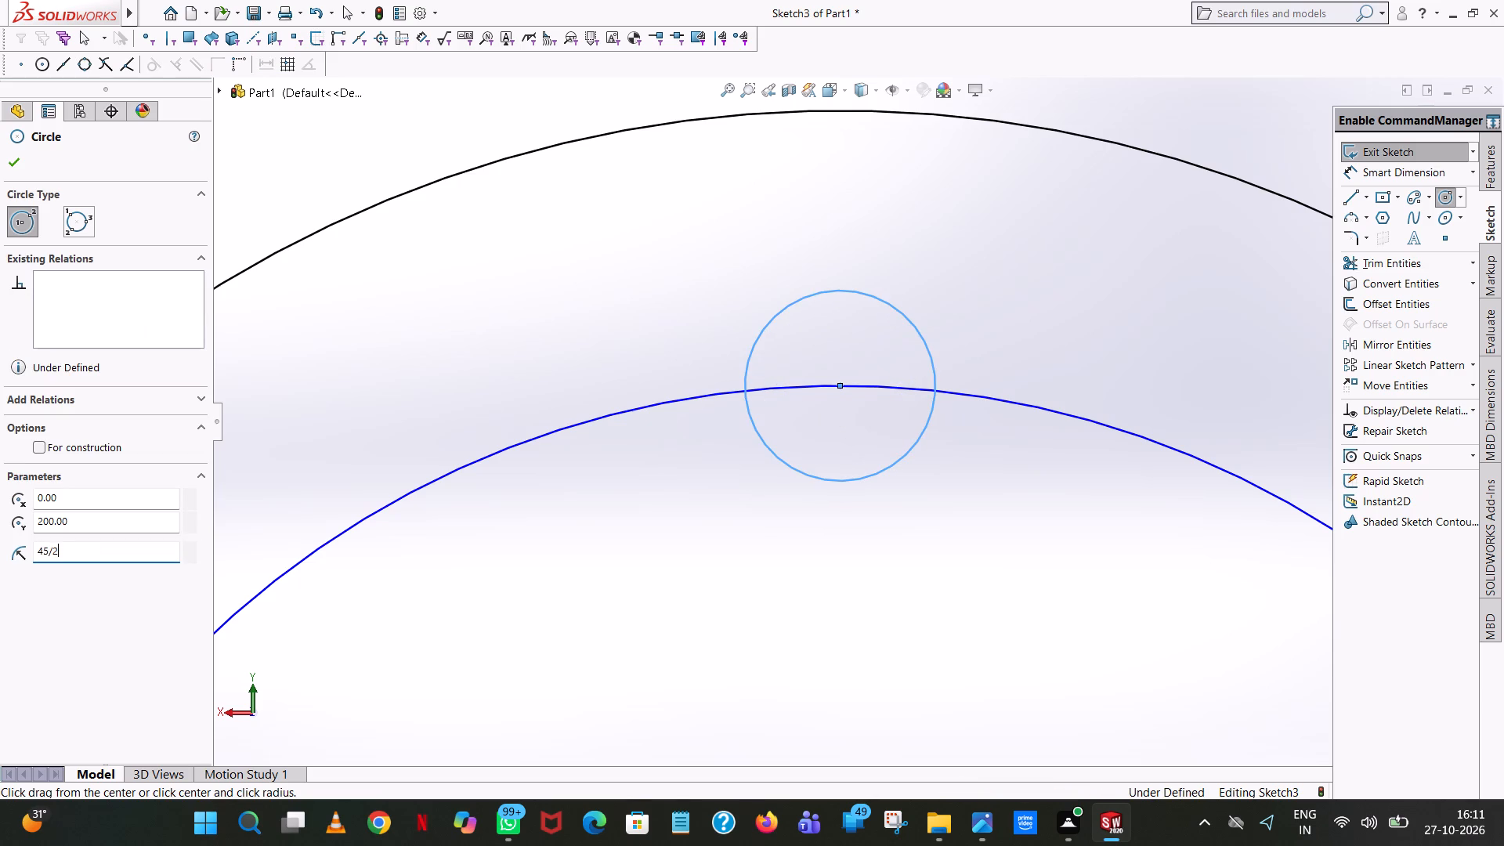
pyautogui.press('Return')
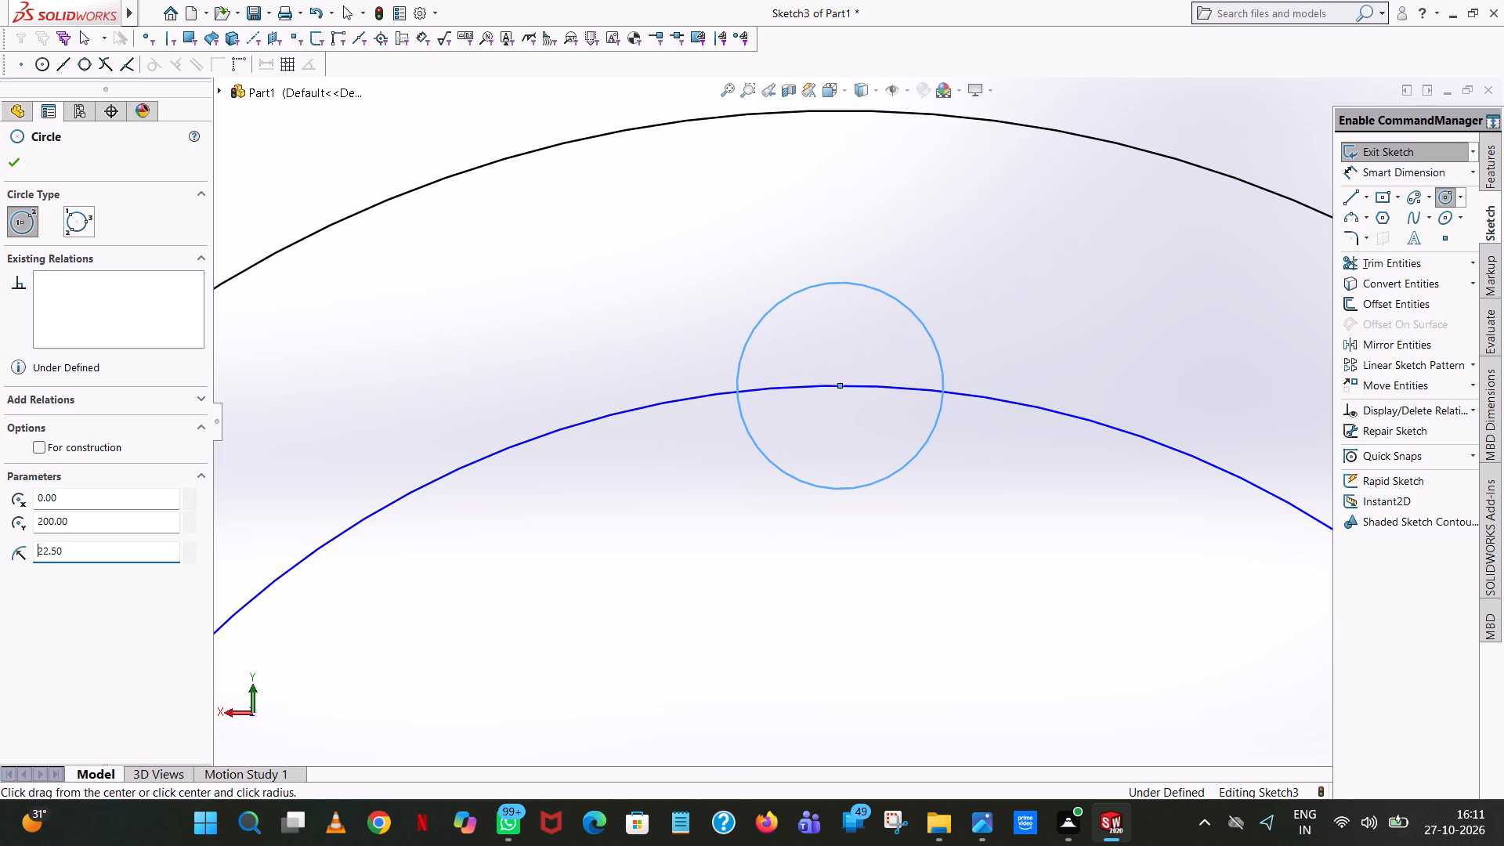
pyautogui.rightClick(888, 303)
pyautogui.click(960, 321)
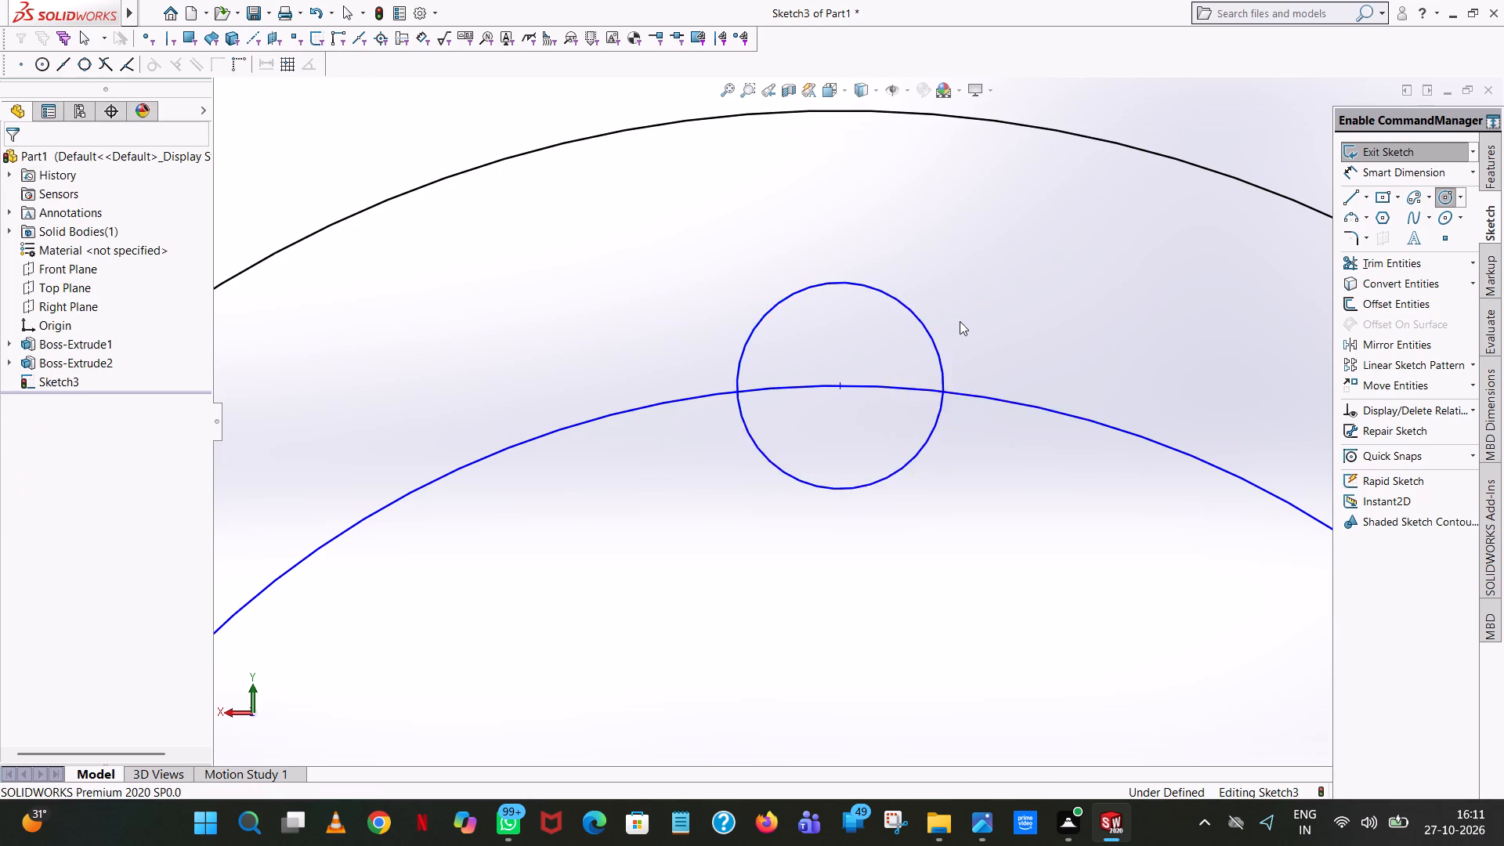
pyautogui.scroll(7, 960, 321)
pyautogui.click(1003, 265)
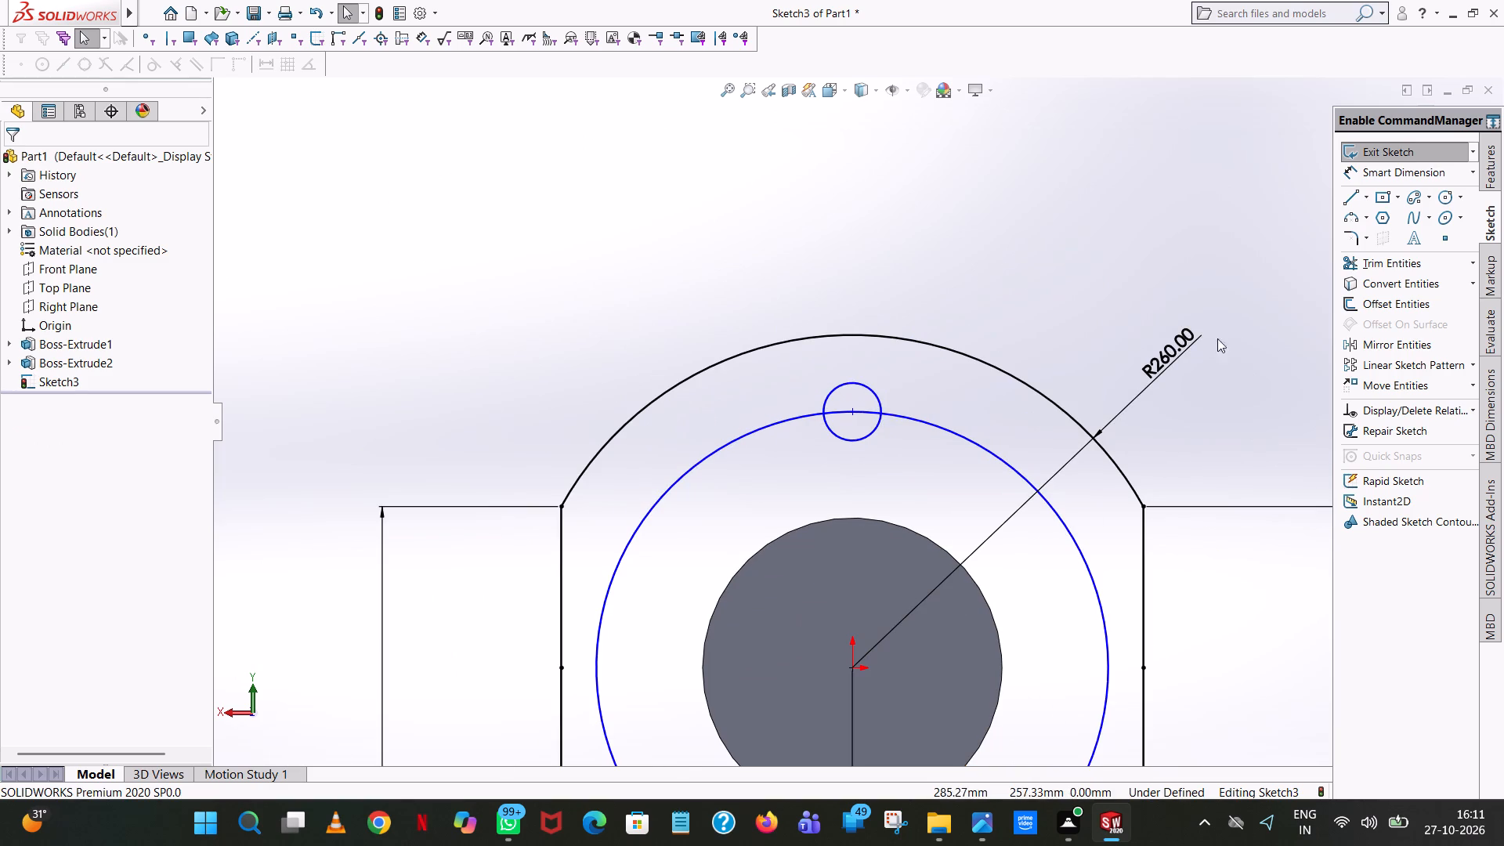
# Create a circular sketch pattern of the small circle about the origin, with 6 equally spaced instances over 360 degrees.
pyautogui.click(1474, 365)
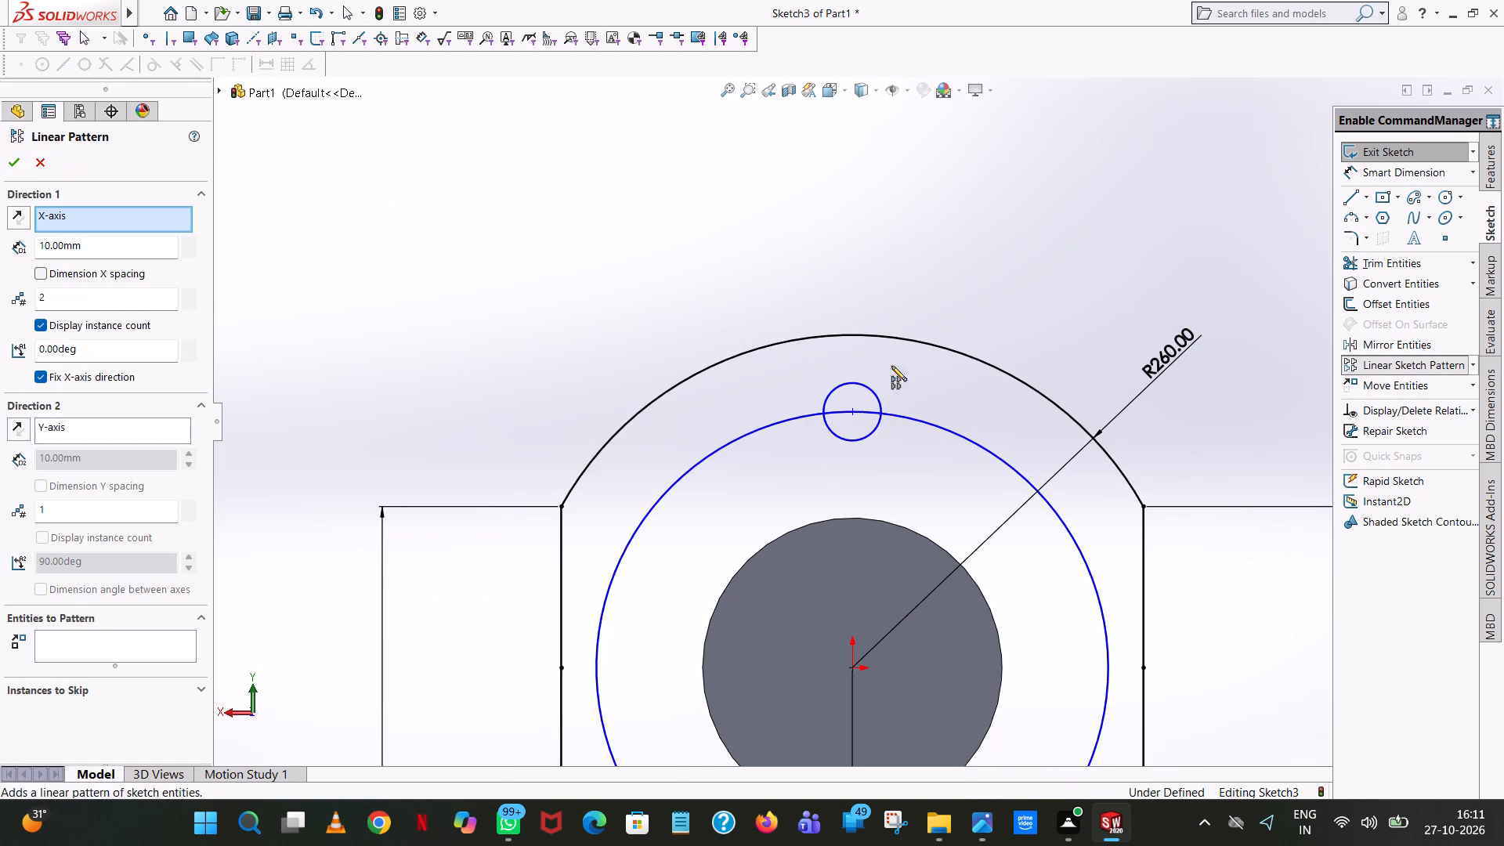
pyautogui.click(32, 153)
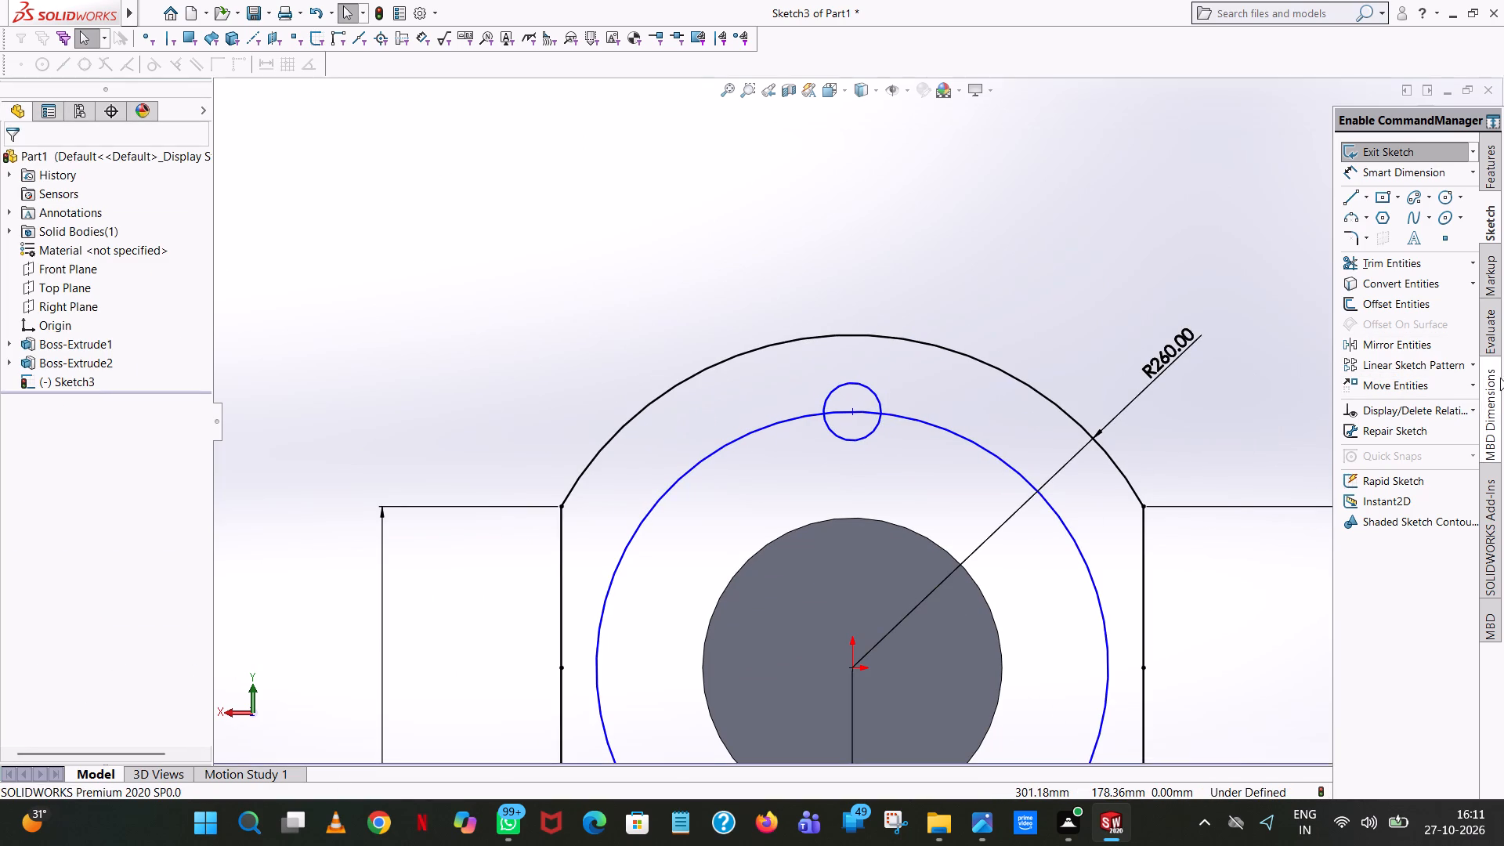
pyautogui.click(1477, 364)
pyautogui.click(1459, 386)
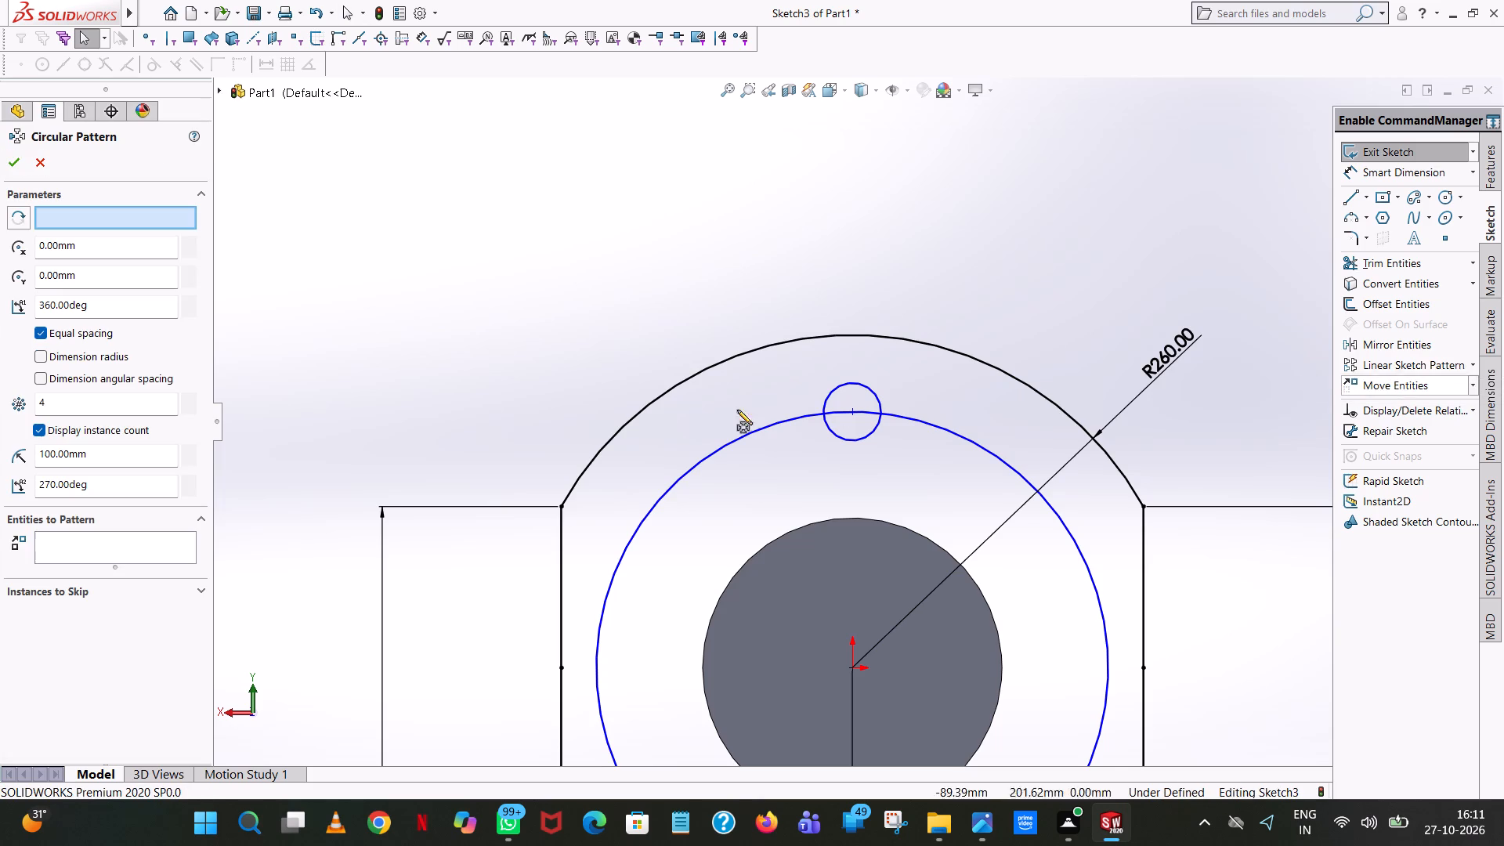
pyautogui.click(866, 387)
pyautogui.scroll(2, 895, 496)
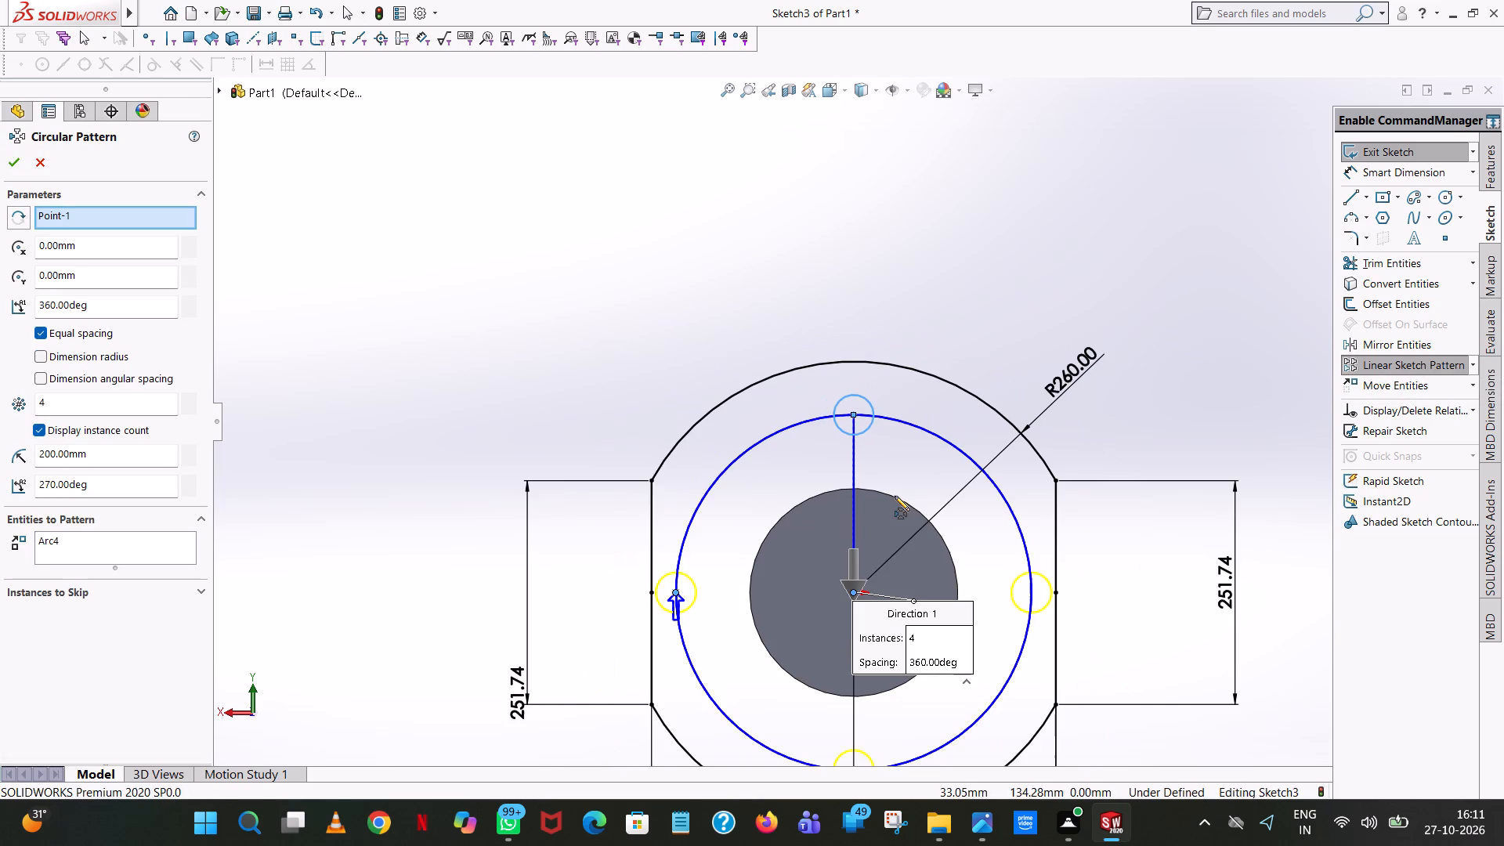
pyautogui.doubleClick(193, 398)
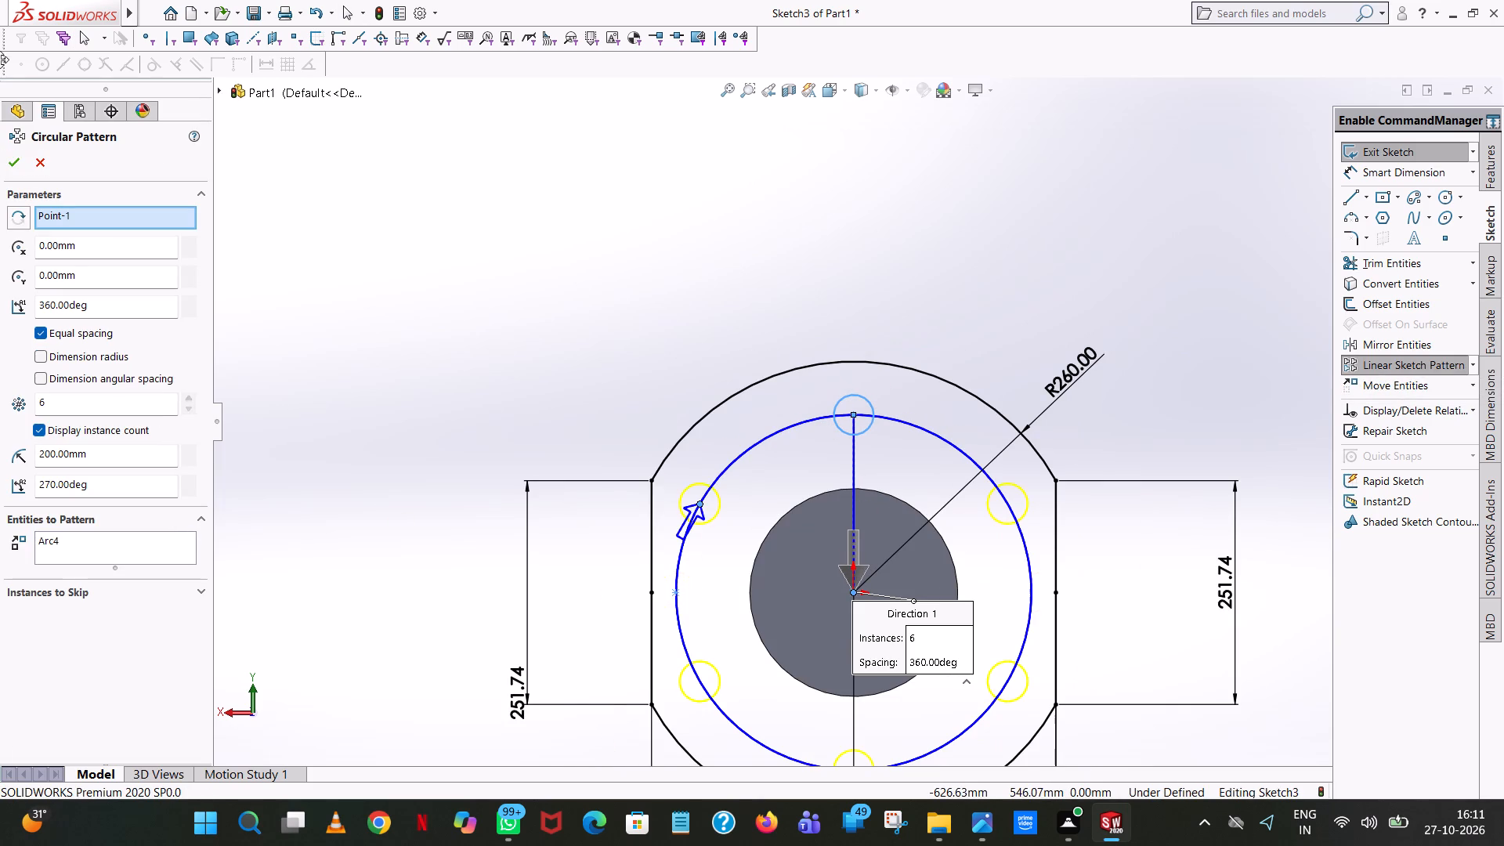
pyautogui.click(7, 154)
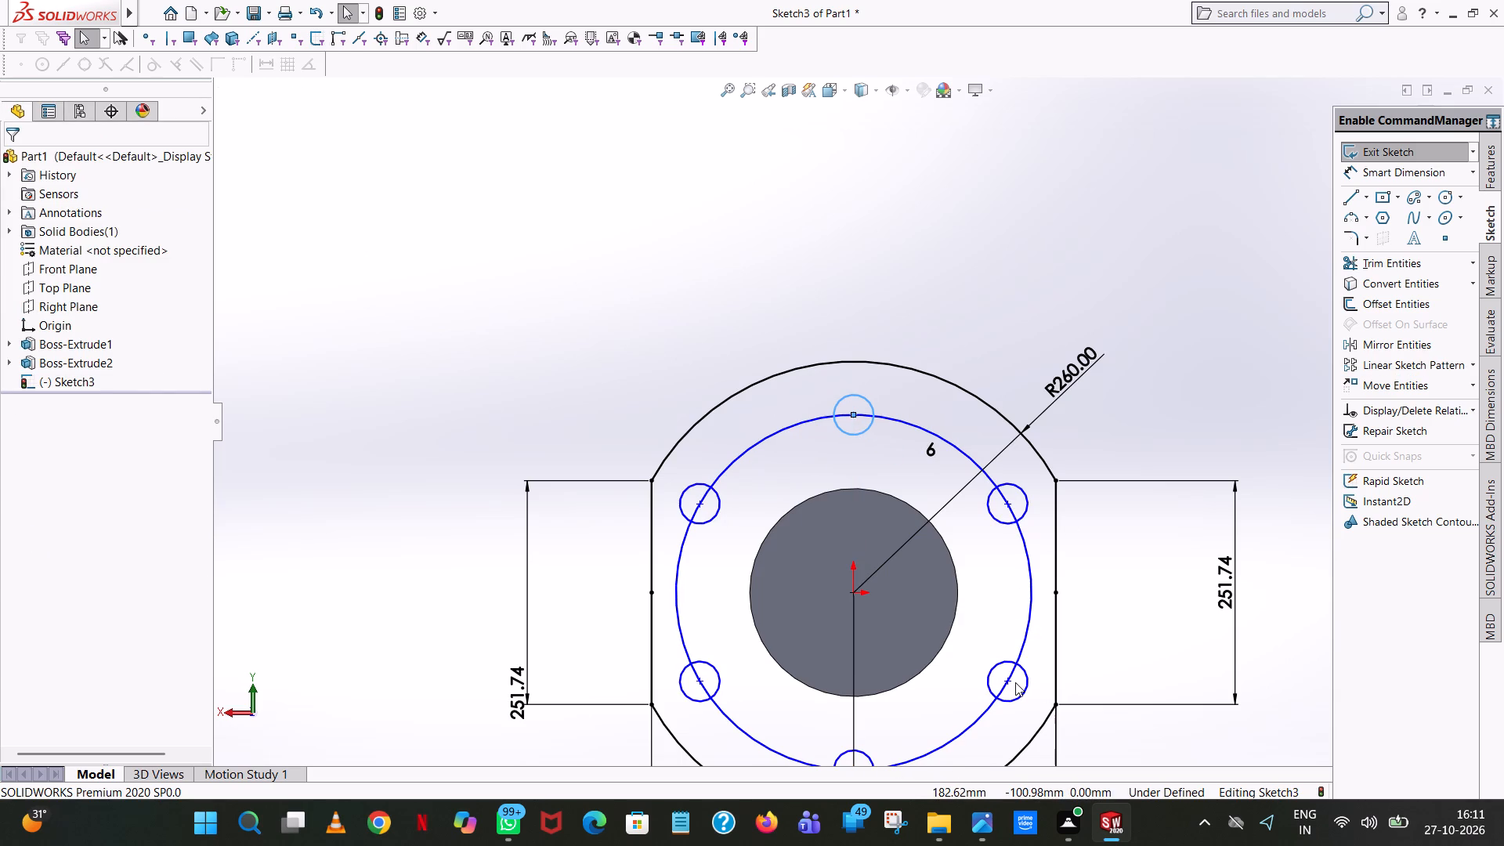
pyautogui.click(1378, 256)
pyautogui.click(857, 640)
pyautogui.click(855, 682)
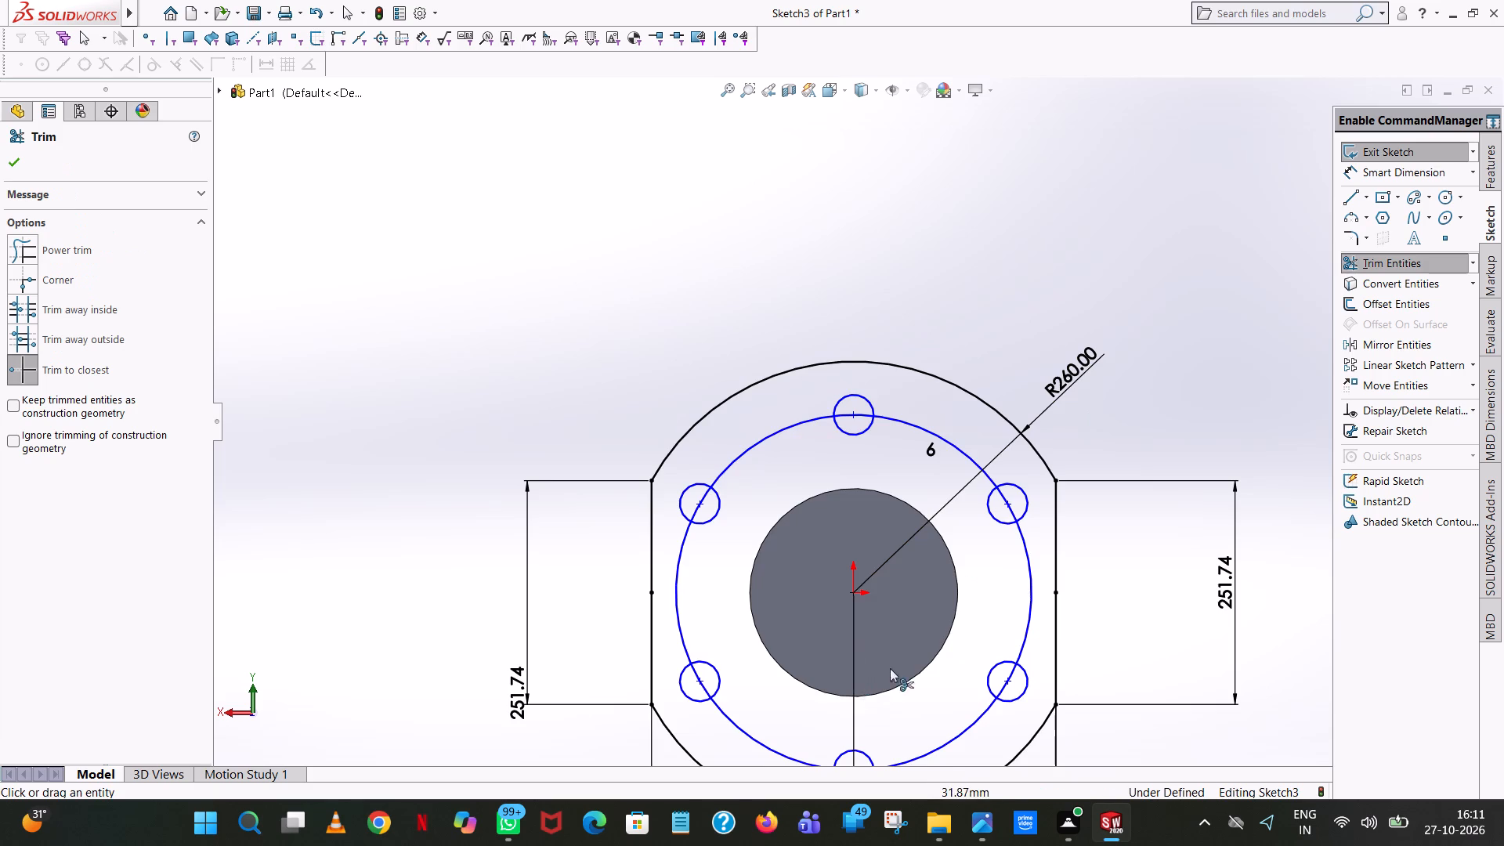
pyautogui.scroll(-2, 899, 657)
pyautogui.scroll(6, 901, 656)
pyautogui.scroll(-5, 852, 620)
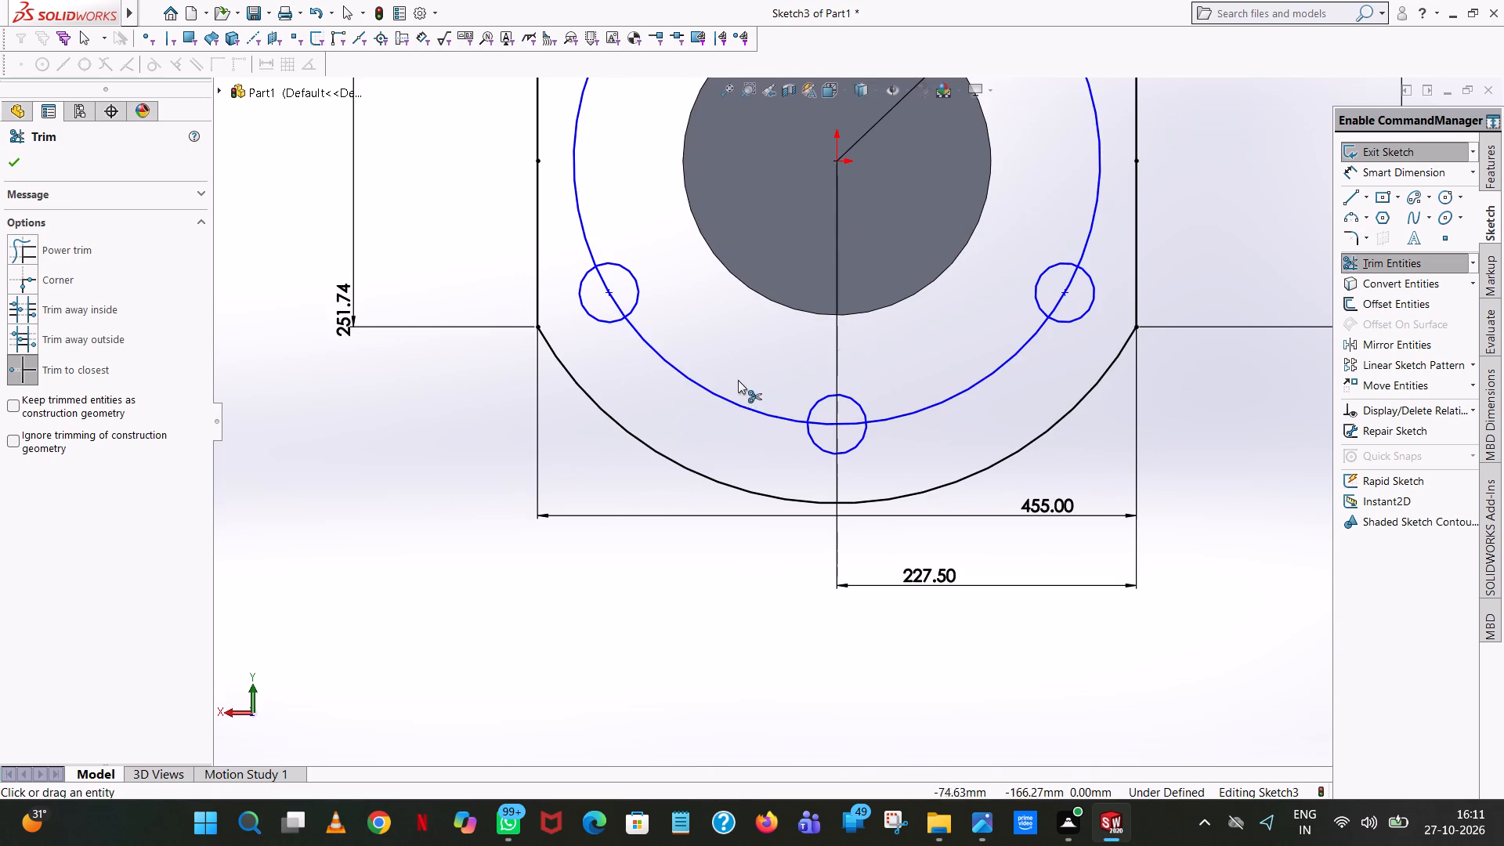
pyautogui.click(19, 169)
# Convert the 200 mm radius circle through the small hole centres to construction geometry.
pyautogui.scroll(2, 303, 143)
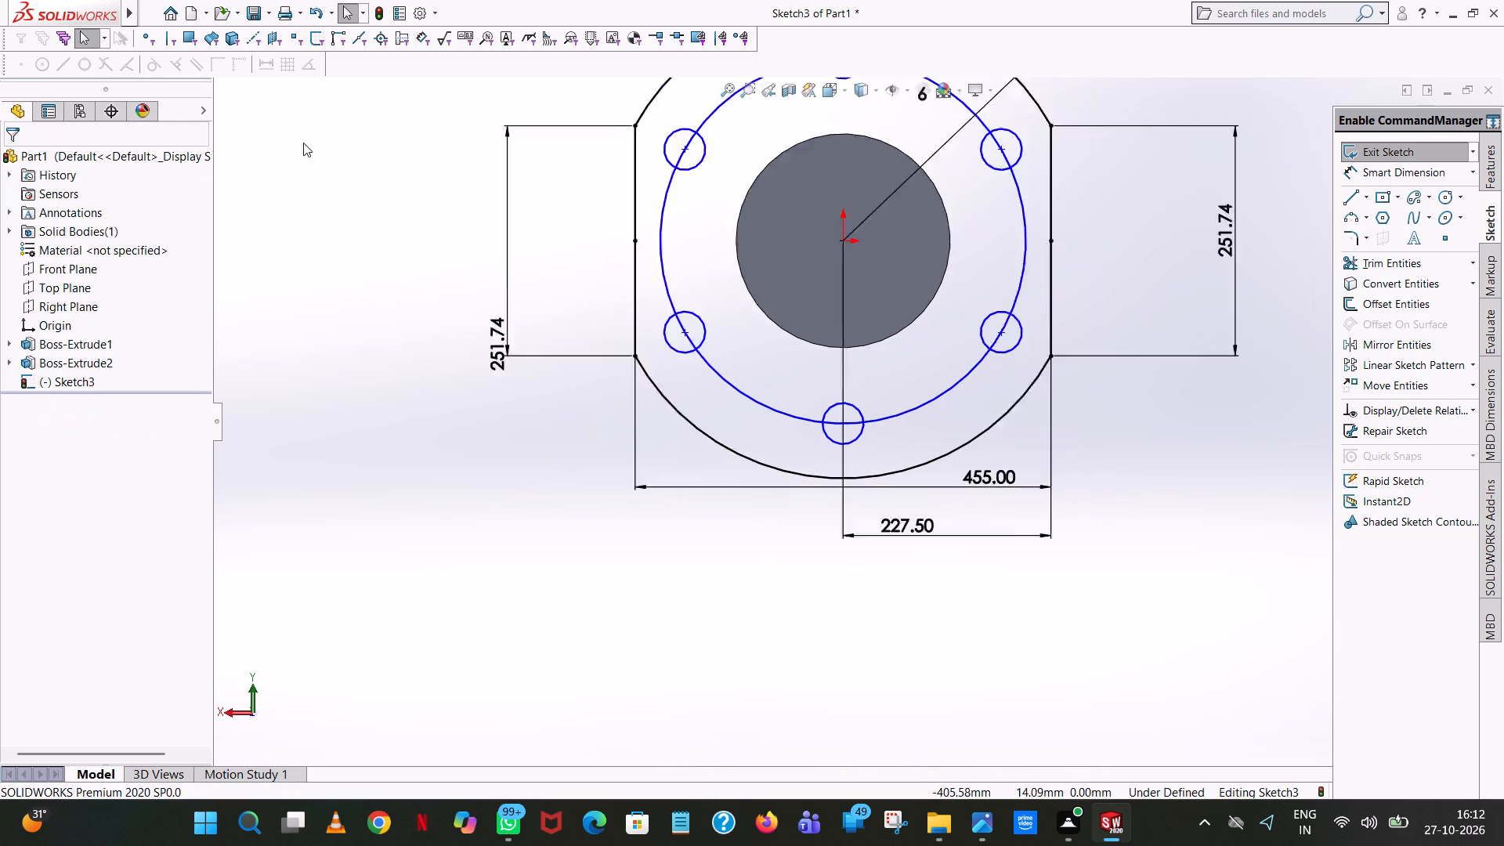
pyautogui.scroll(1, 303, 143)
pyautogui.click(768, 139)
pyautogui.rightClick(768, 139)
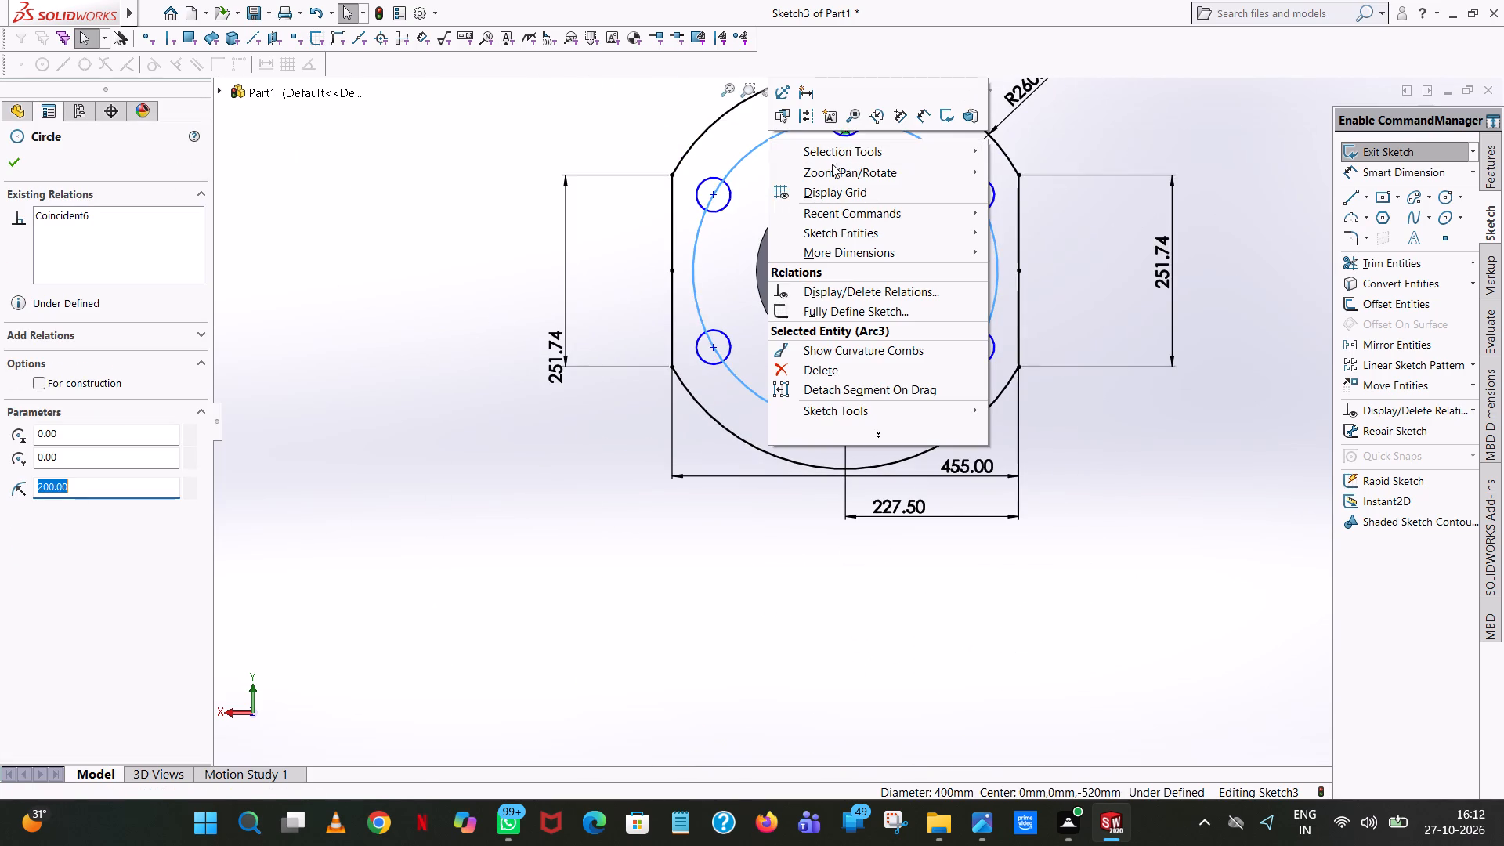
pyautogui.click(805, 119)
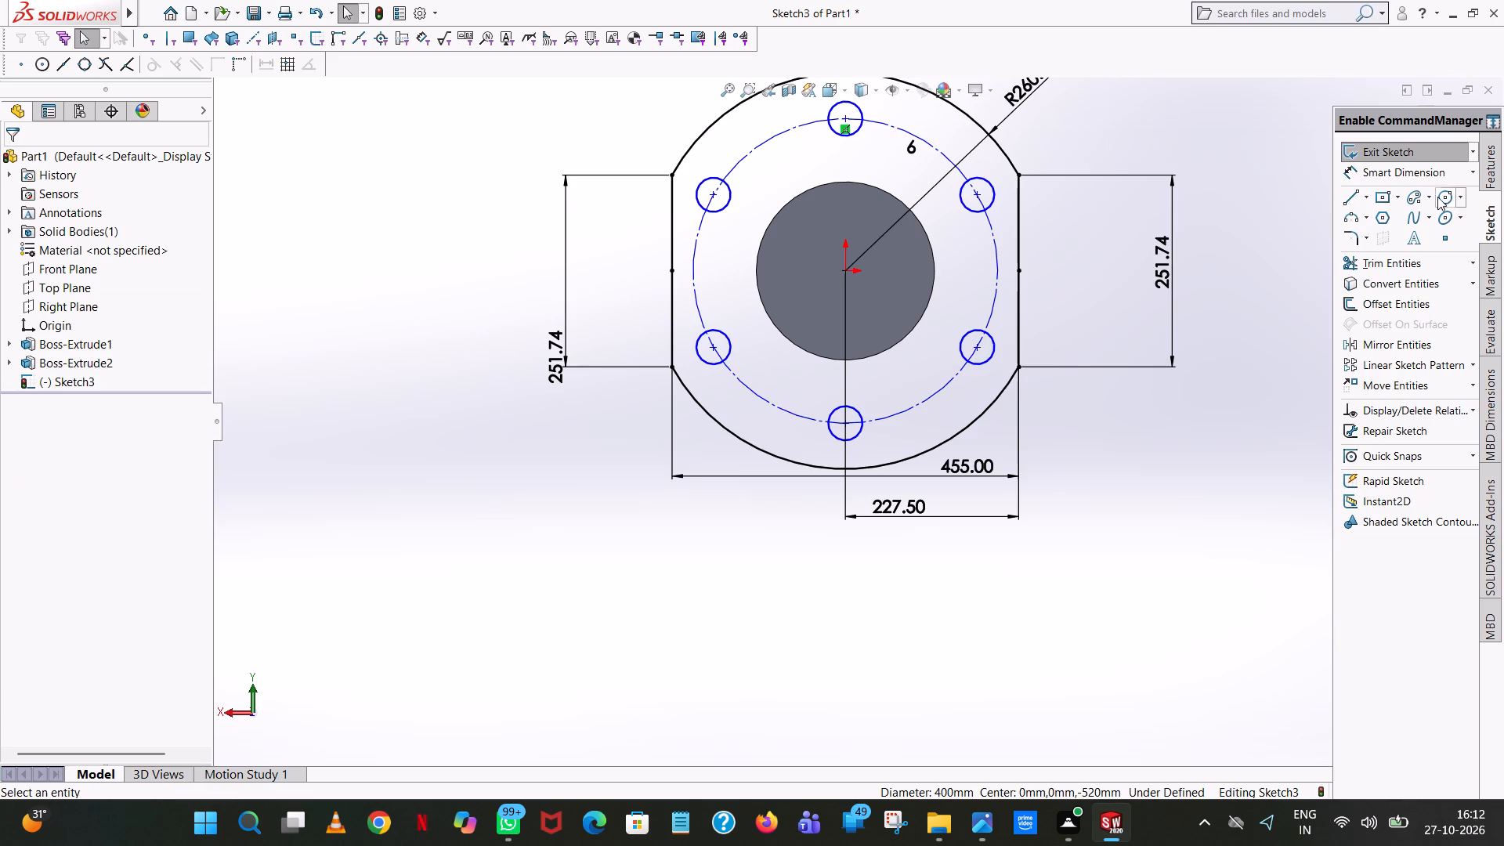
# Dimension the diameter of the upper-right small circle, keeping the sketched value and placing the dimension outside the profile.
pyautogui.click(1393, 179)
pyautogui.click(984, 181)
pyautogui.click(1102, 119)
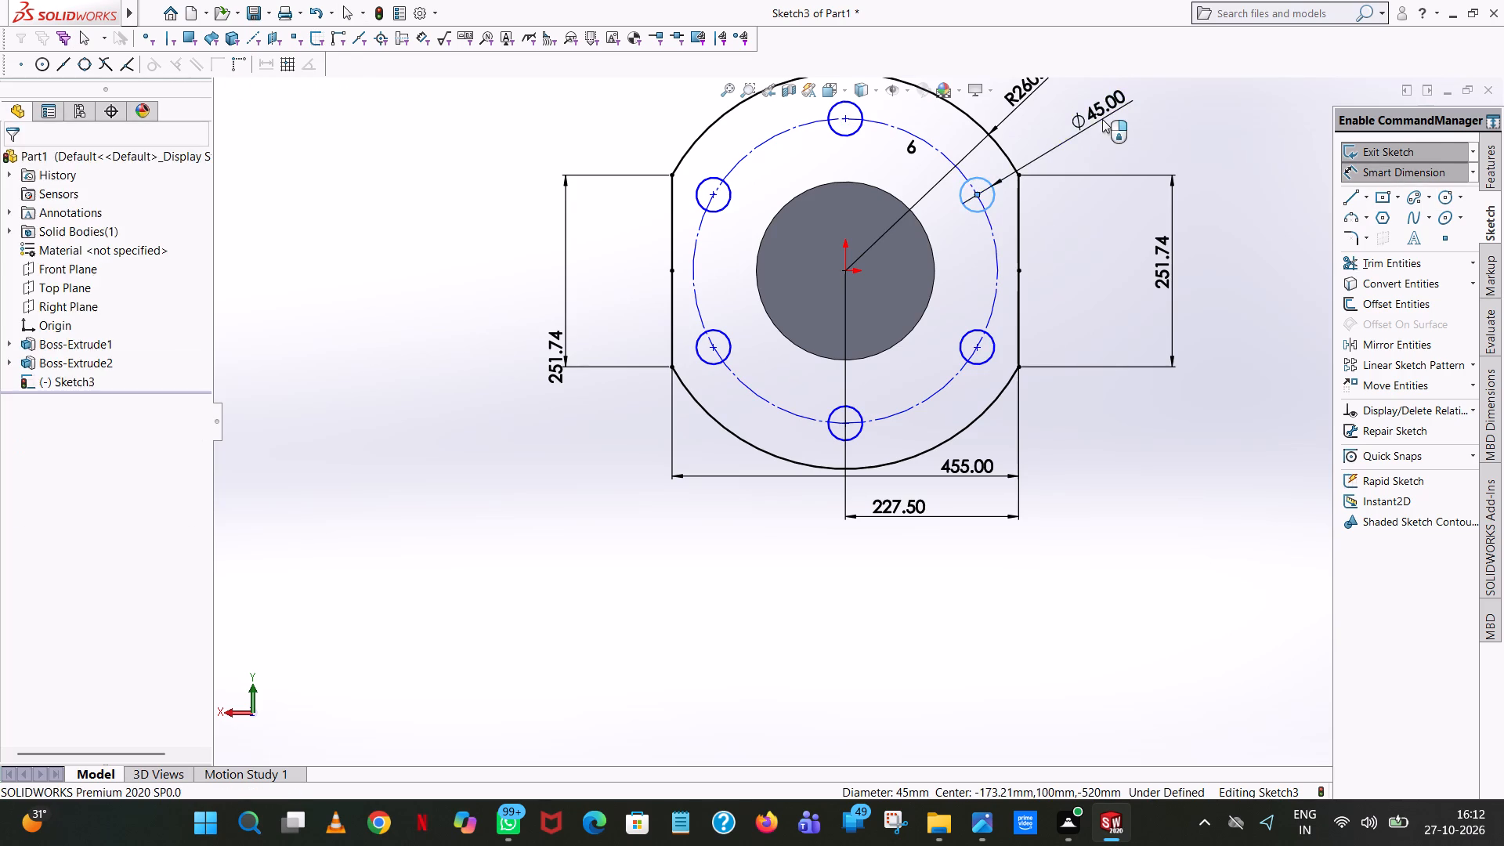
pyautogui.click(1034, 96)
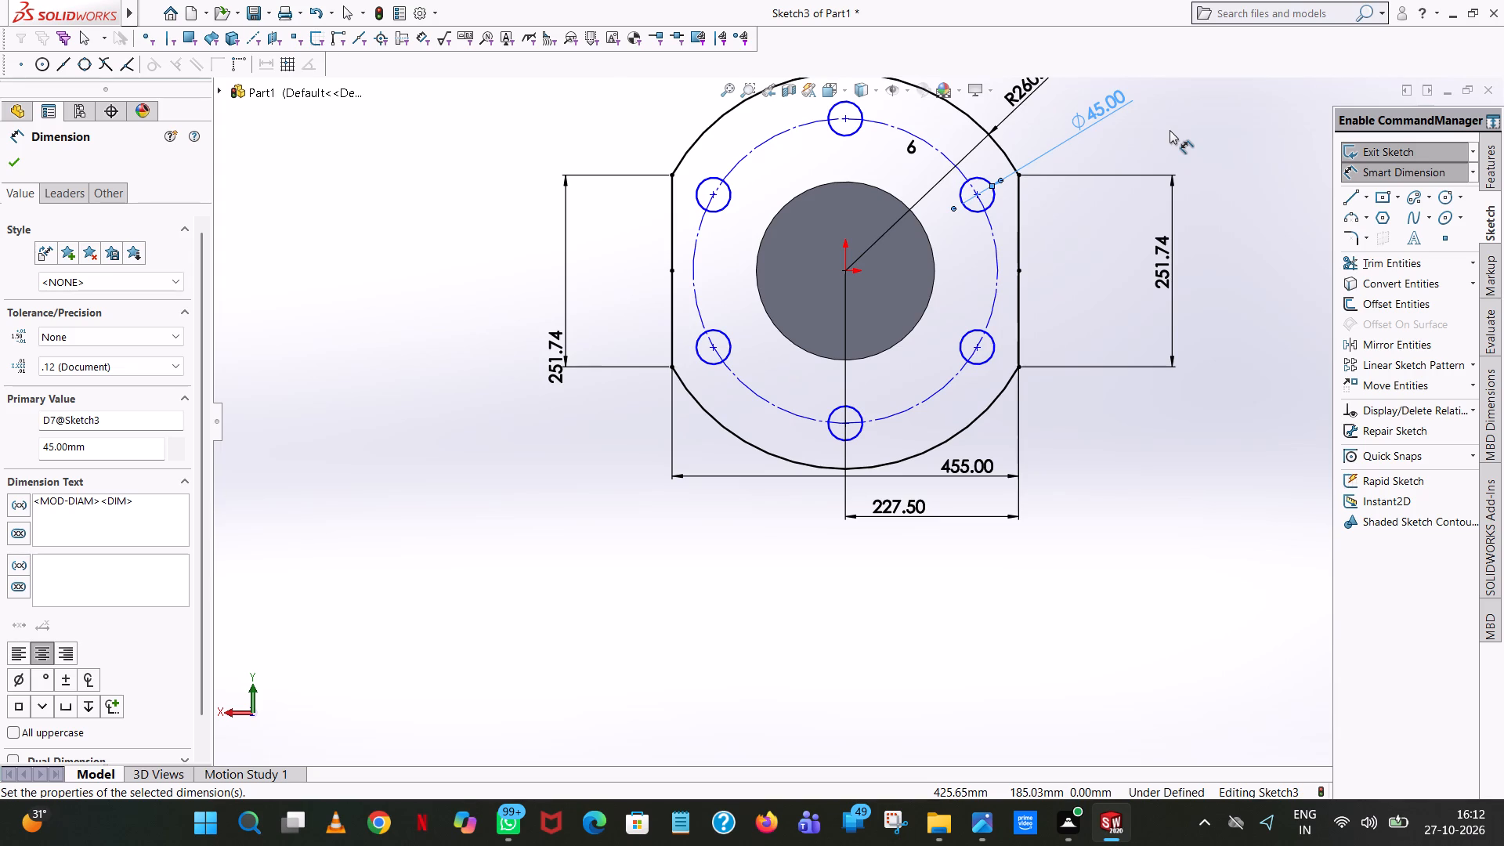
pyautogui.click(1170, 130)
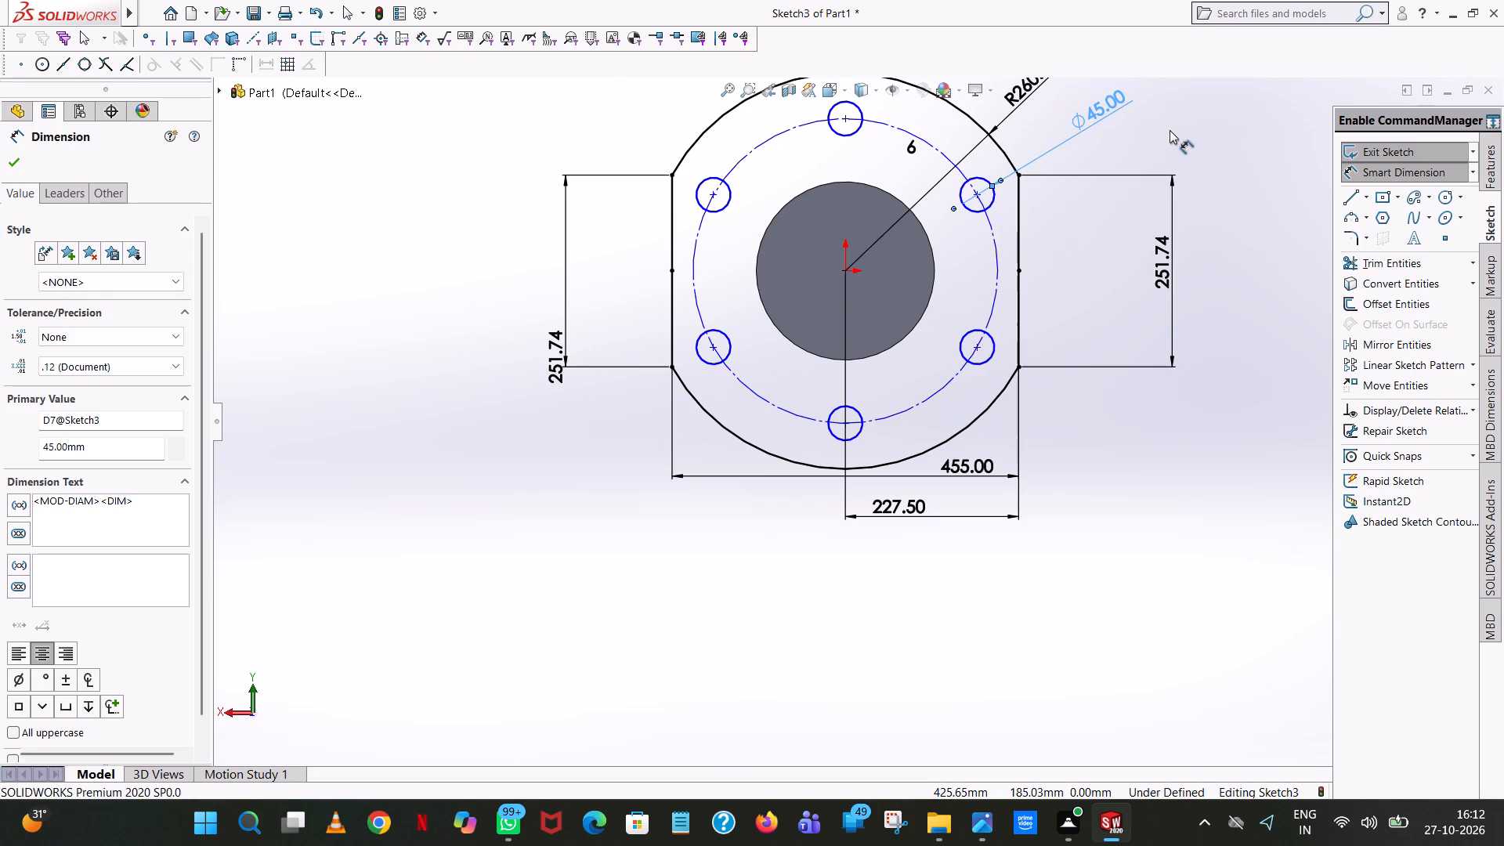
# Dimension the vertical distance from the upper-right small circle's centre to the origin, keeping the sketched value, outside the flat's length dimension.
pyautogui.click(978, 194)
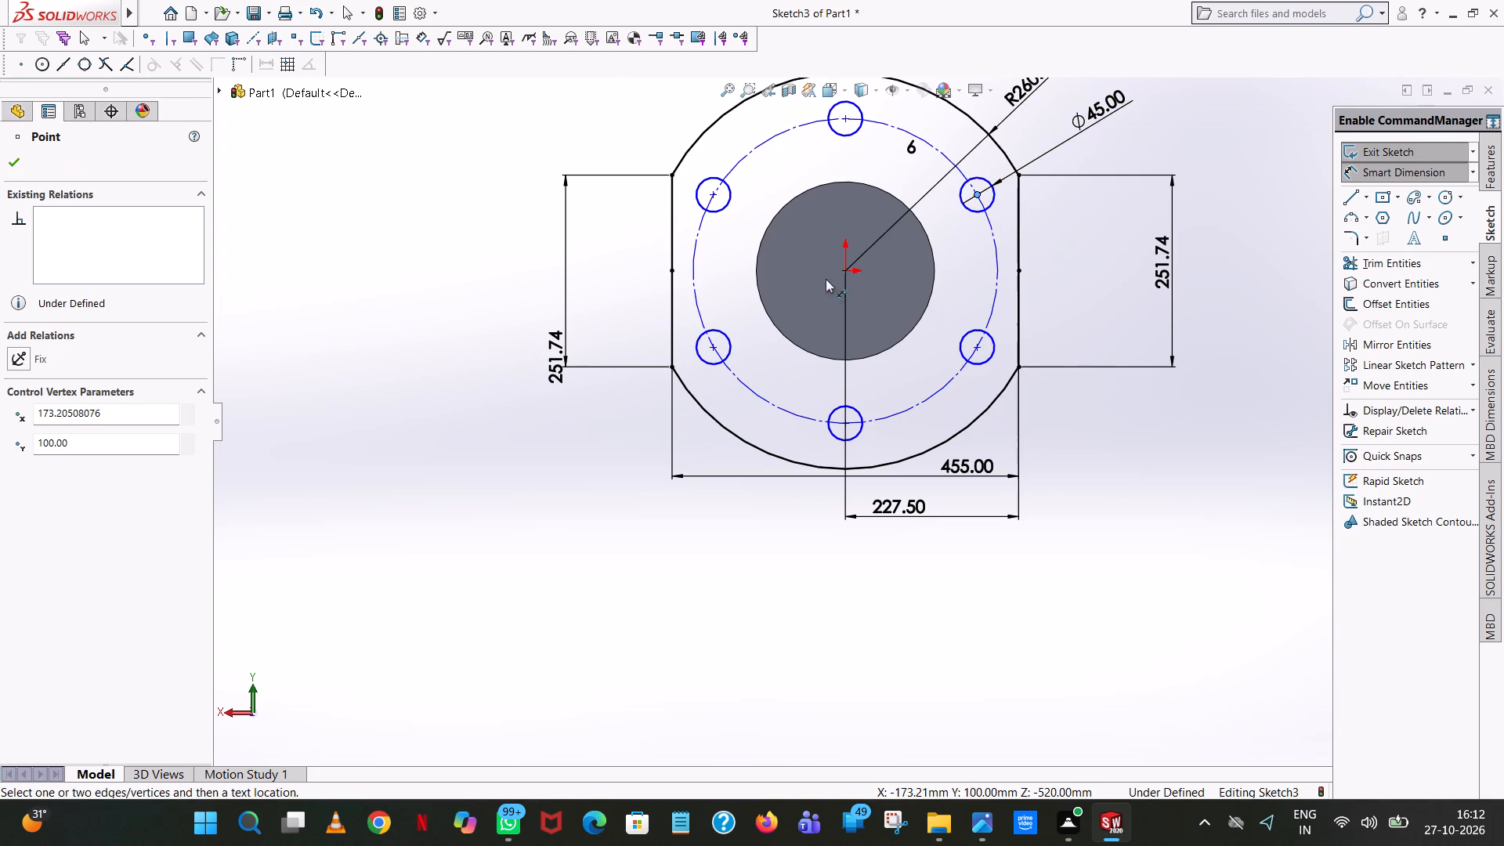
pyautogui.click(846, 270)
pyautogui.click(1231, 226)
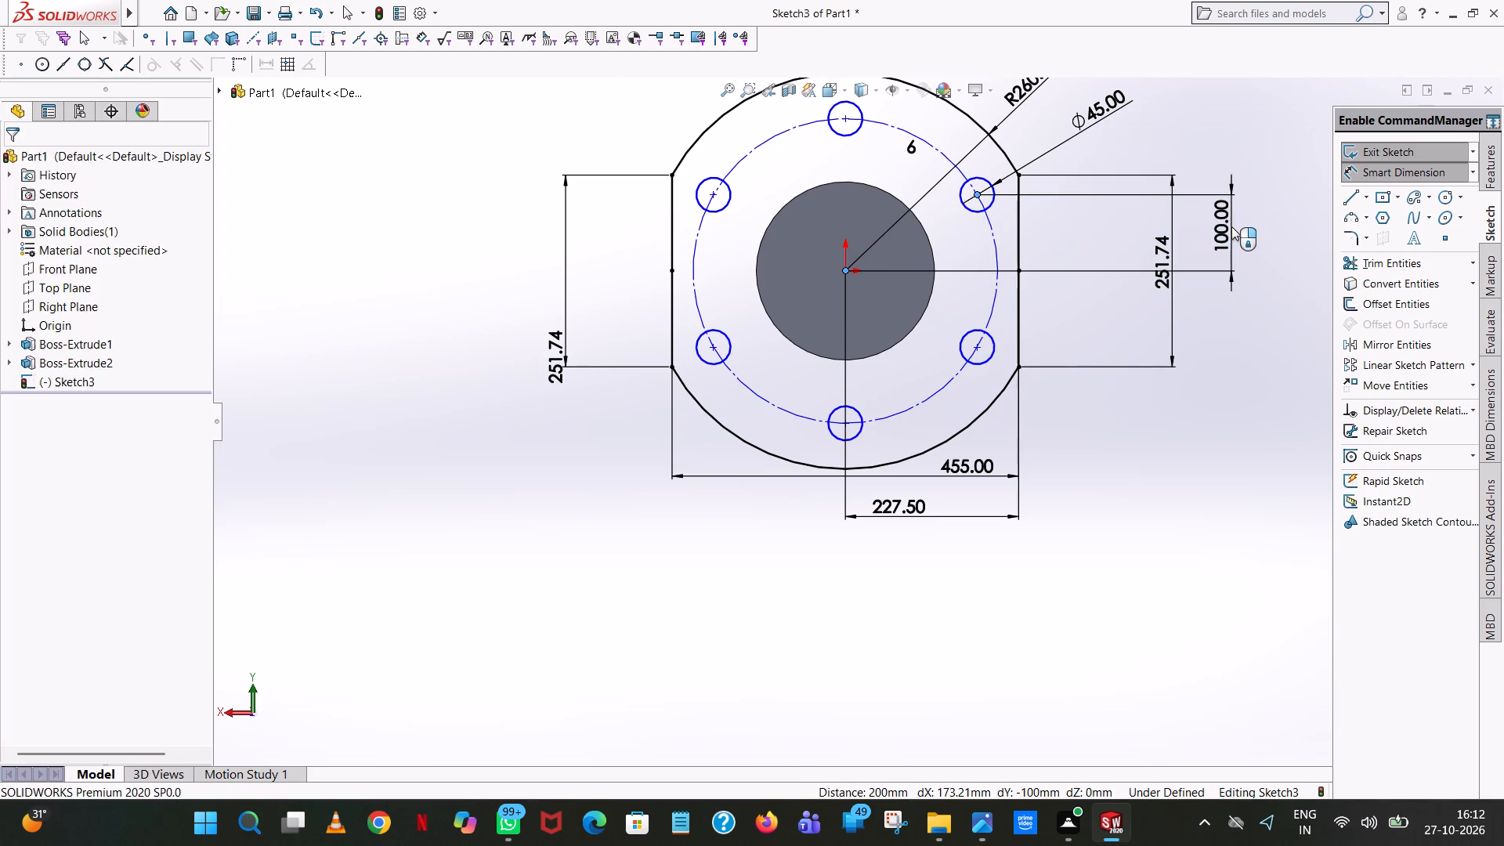
pyautogui.click(1166, 204)
pyautogui.click(1173, 149)
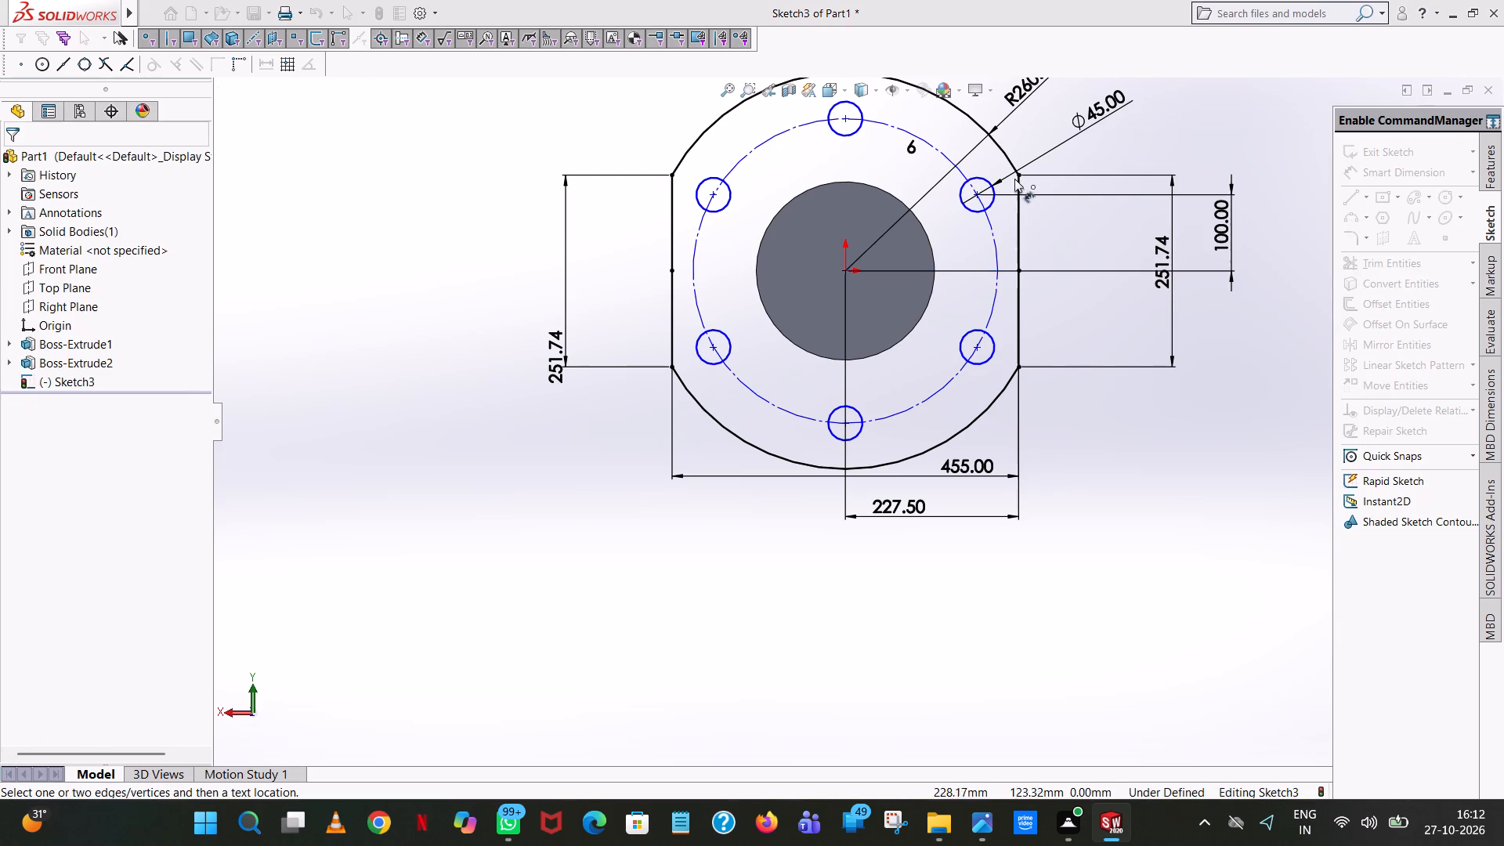
# Dimension the horizontal distance from the upper-right small circle's centre to the origin, keeping the sketched value, below the existing horizontal dimensions.
pyautogui.click(979, 193)
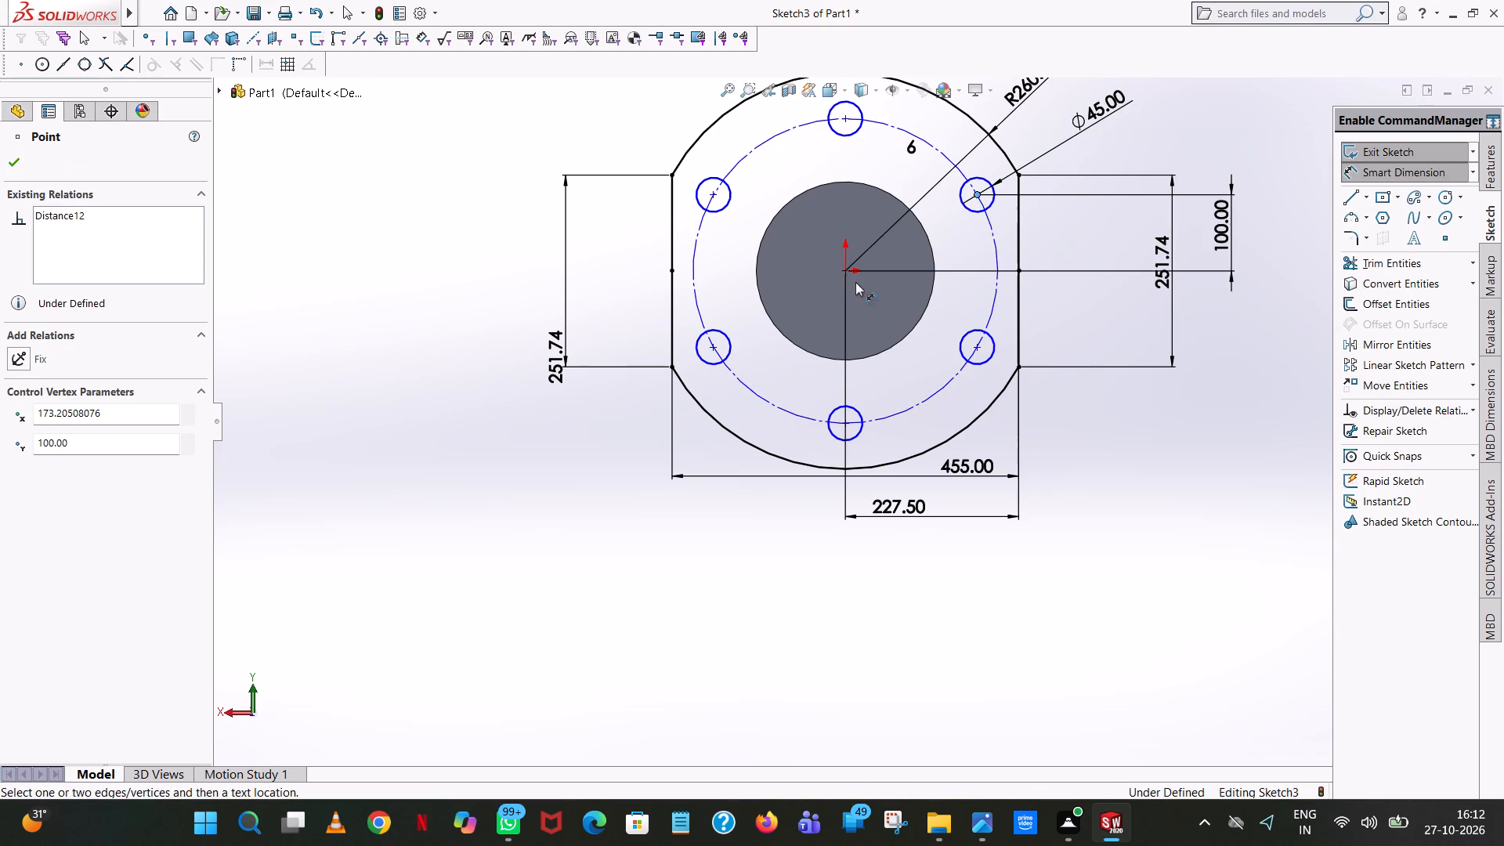
pyautogui.click(845, 269)
pyautogui.click(926, 584)
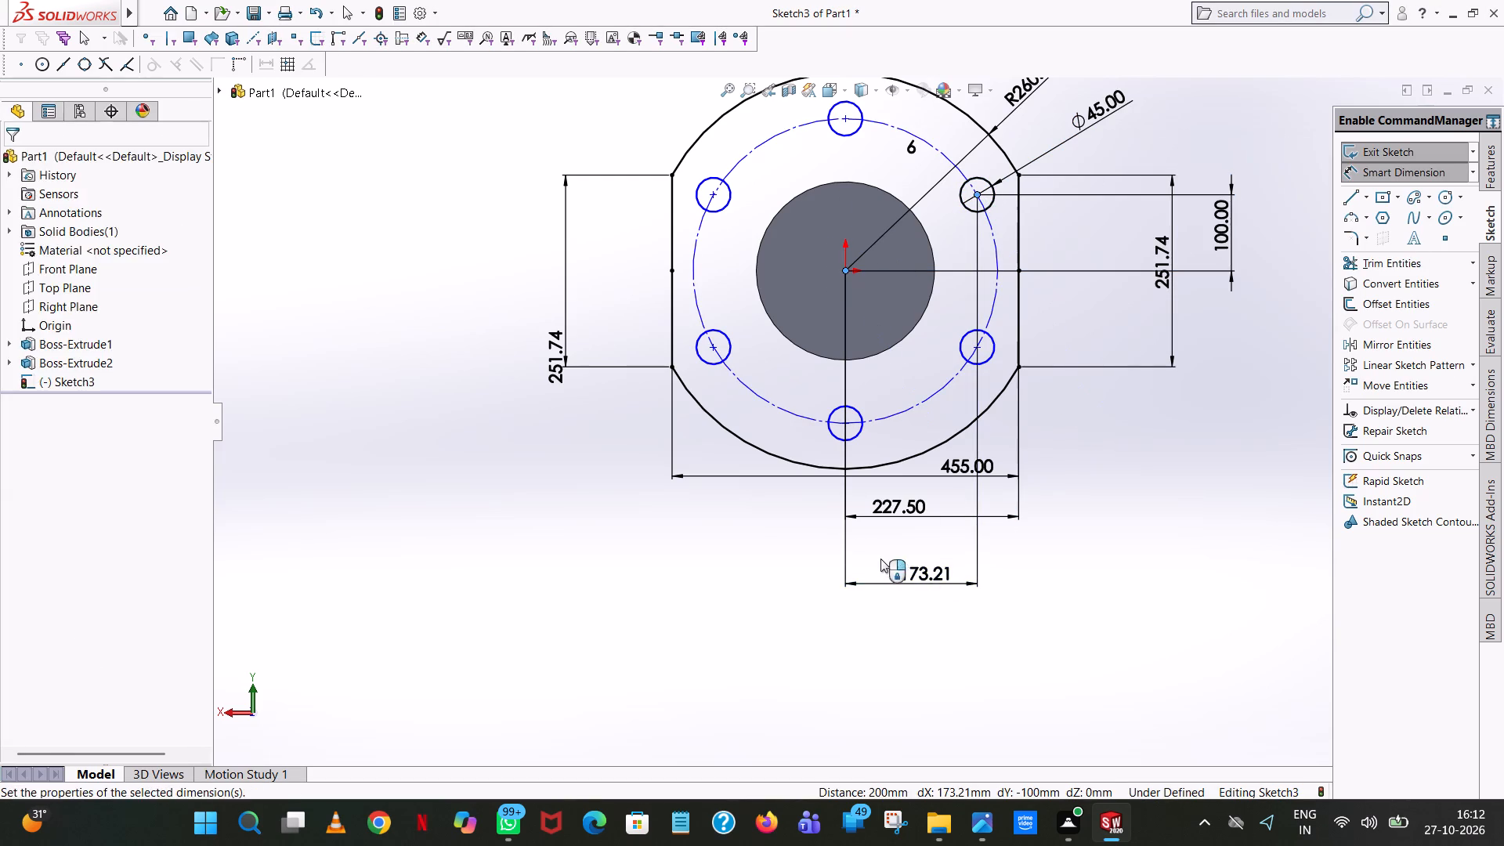
pyautogui.click(851, 548)
pyautogui.click(864, 559)
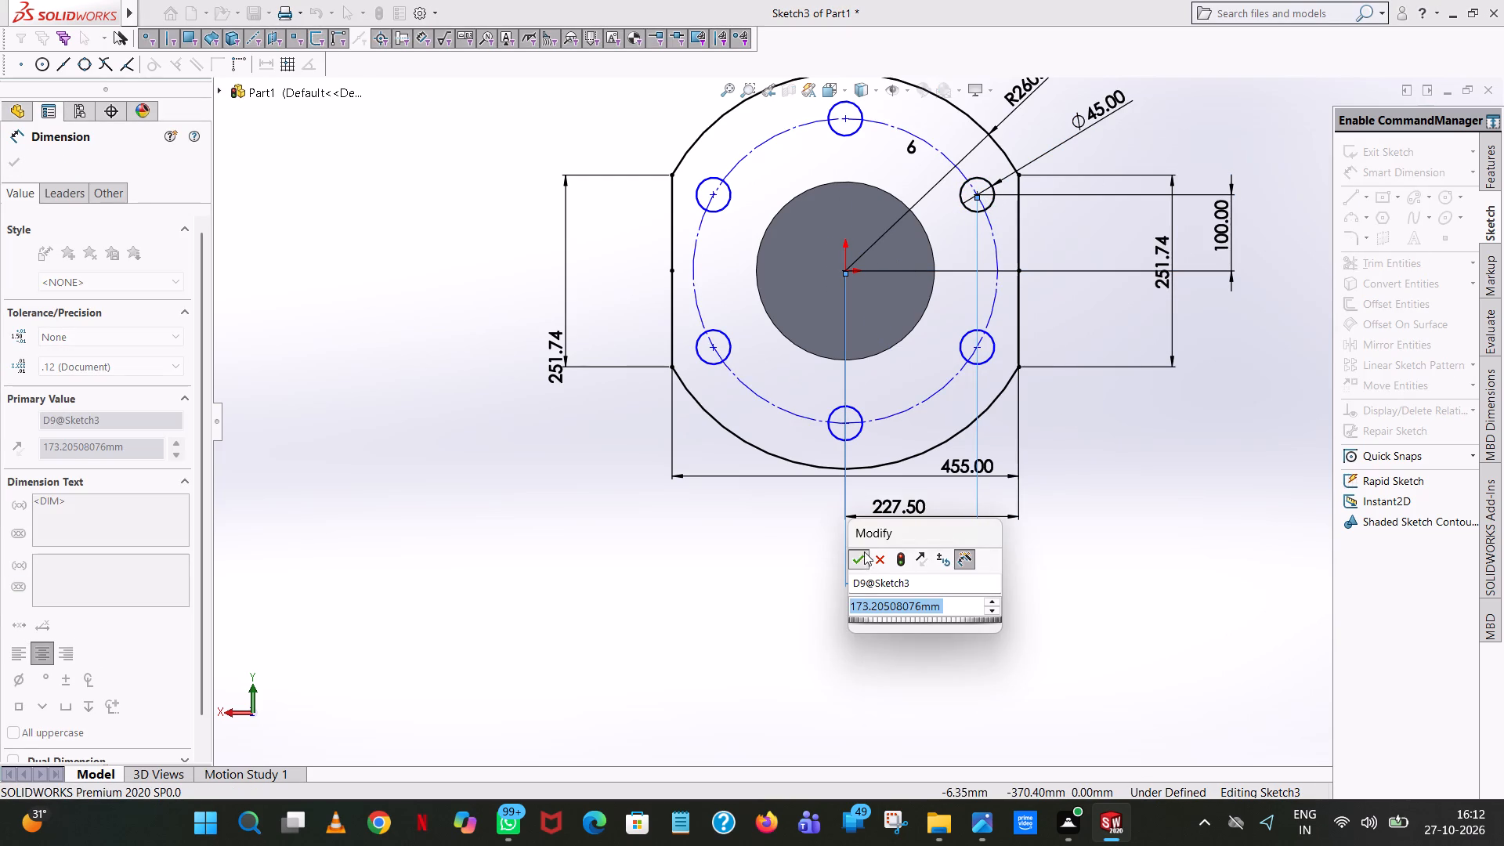
pyautogui.click(1061, 465)
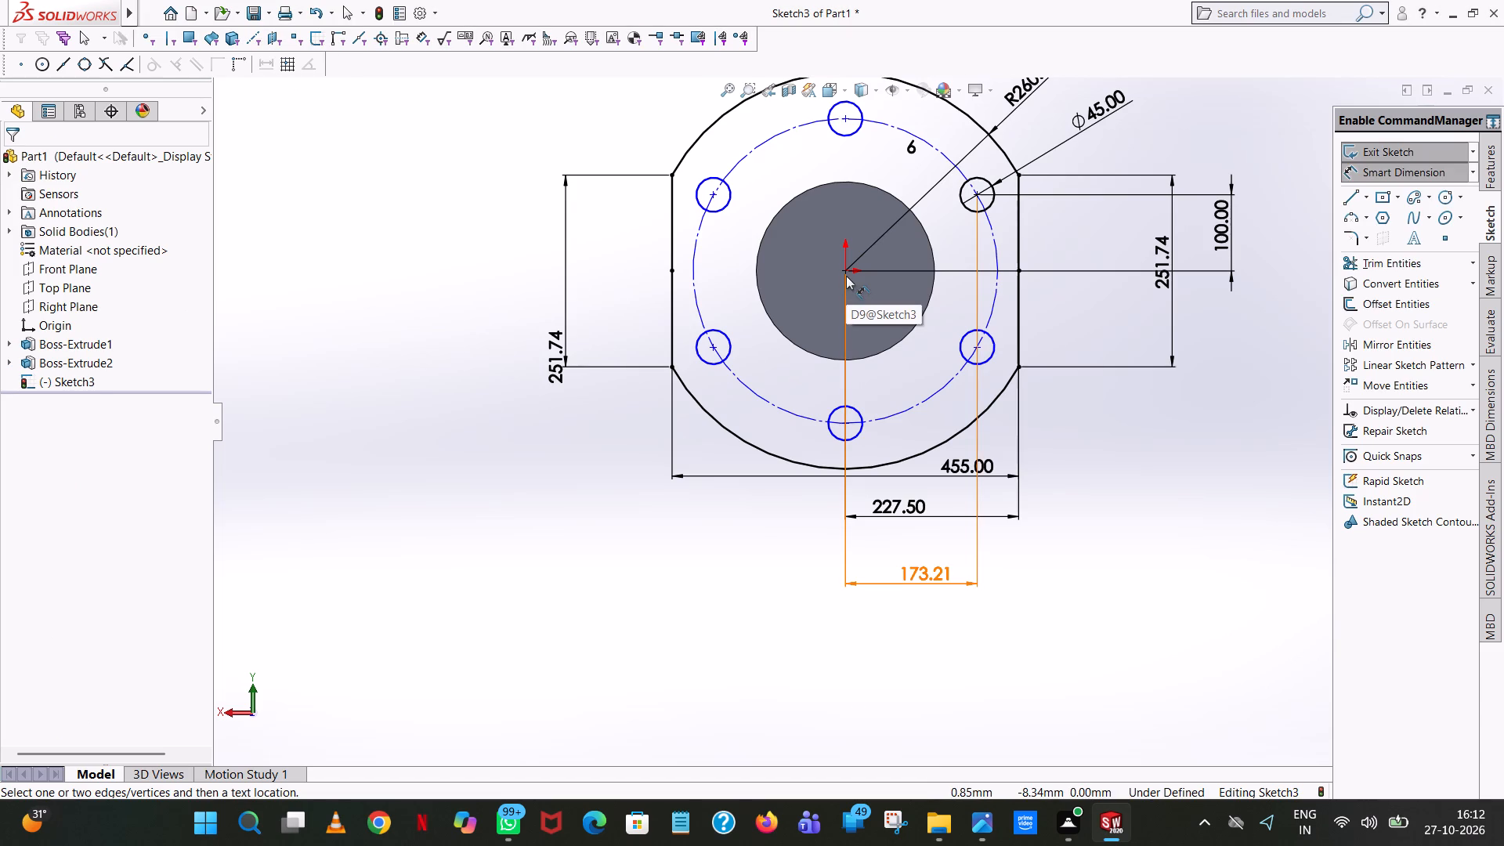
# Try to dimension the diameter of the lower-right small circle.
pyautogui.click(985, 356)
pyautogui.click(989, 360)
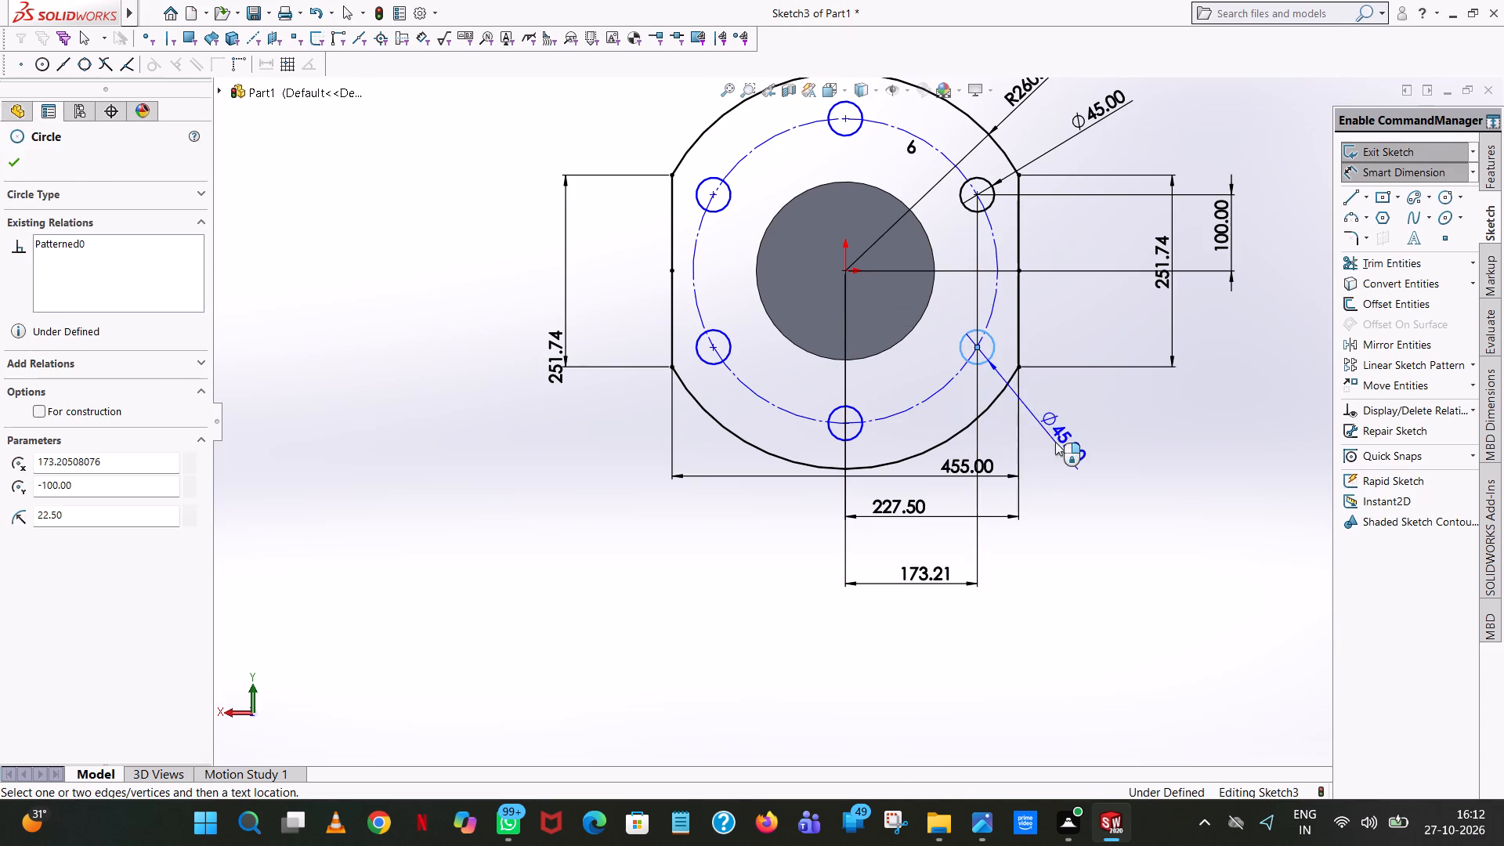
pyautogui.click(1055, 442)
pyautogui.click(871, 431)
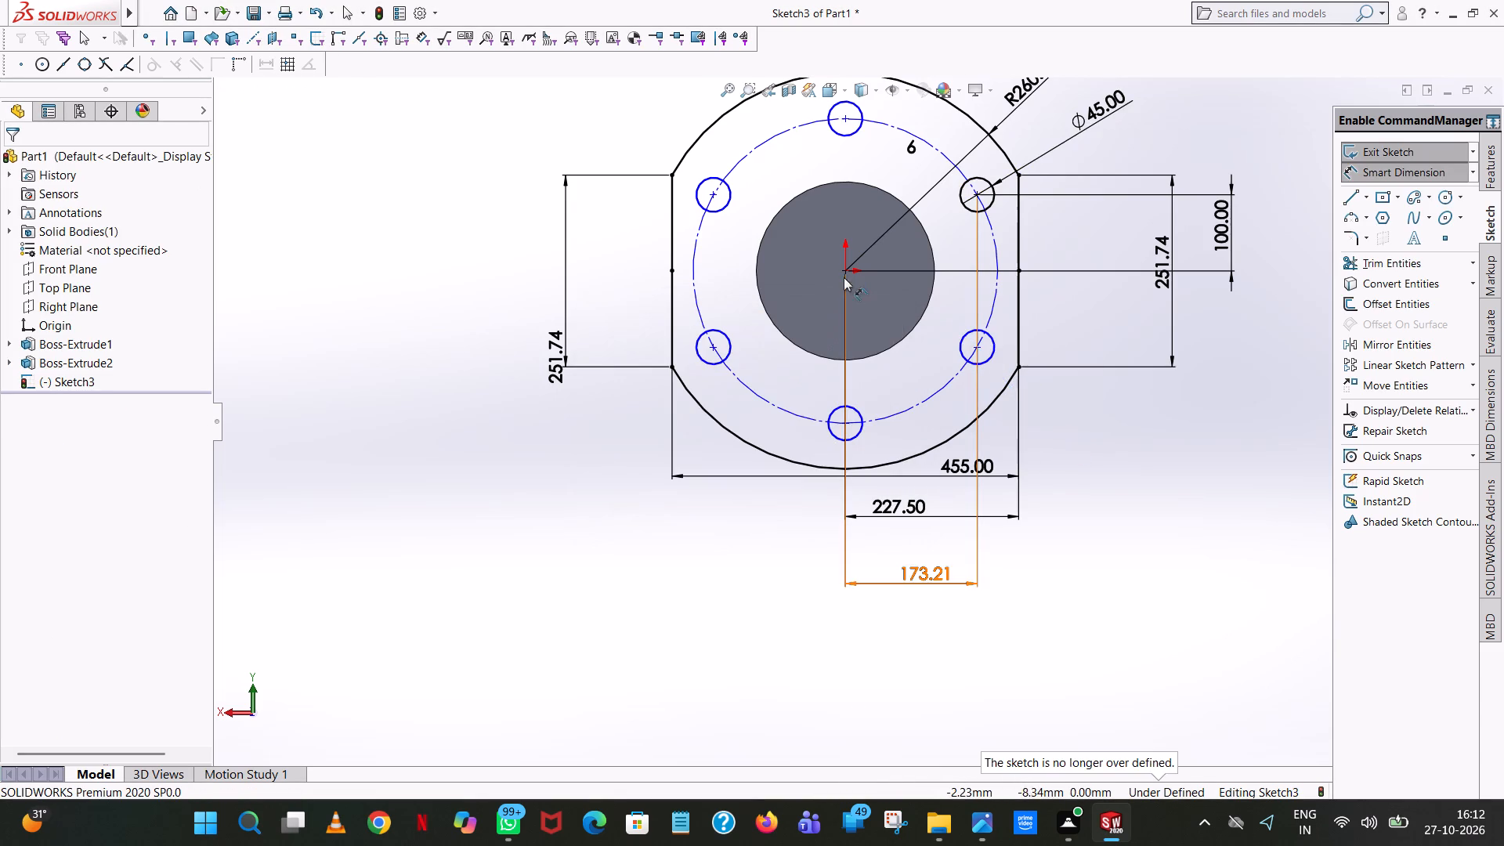
# Dimension the aligned distance from the origin to the lower-left small circle's centre, keeping the sketched value.
pyautogui.click(844, 267)
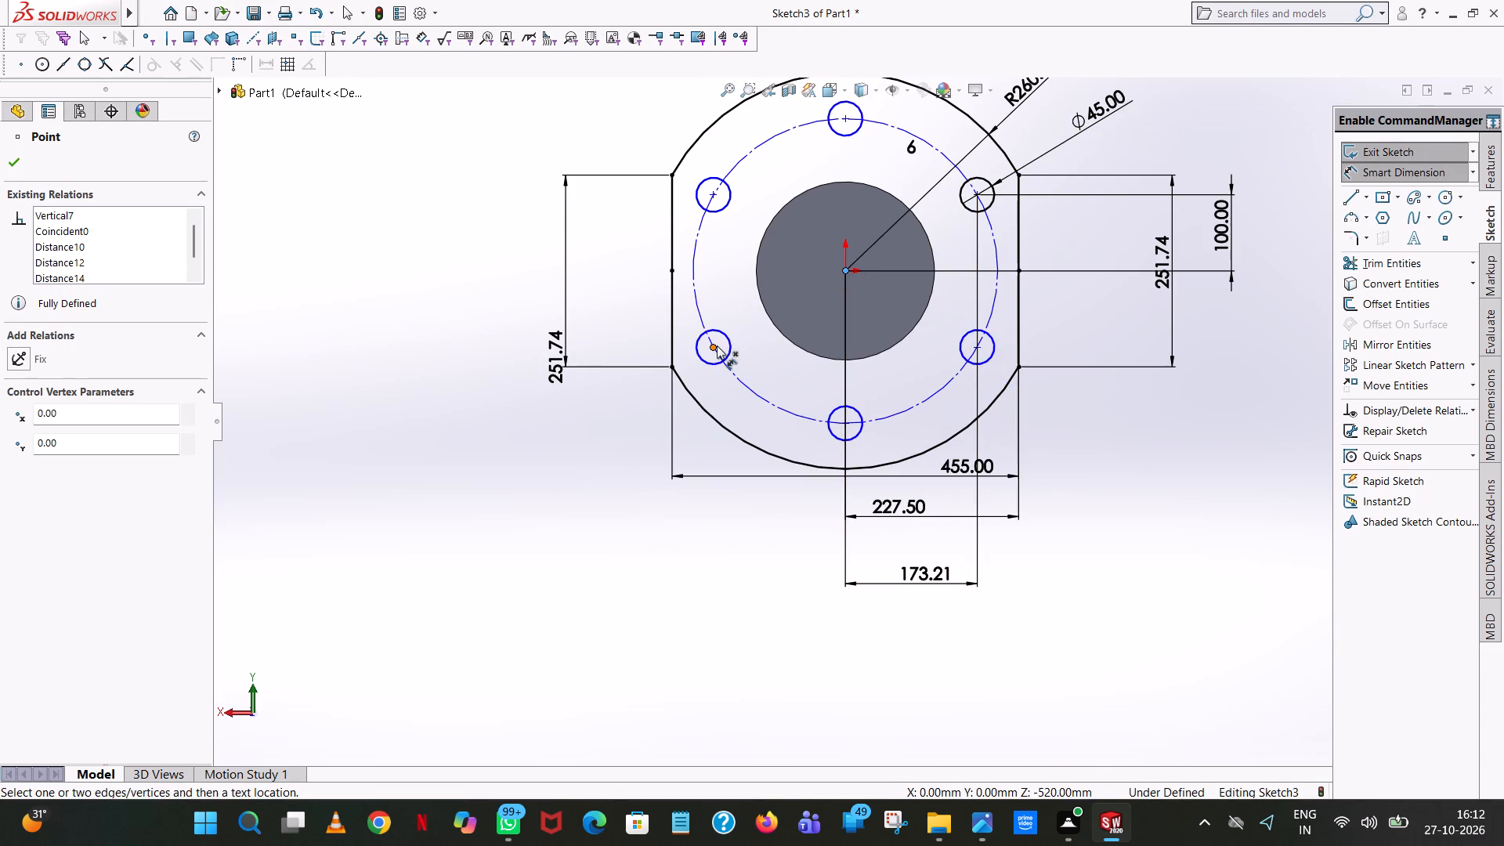
pyautogui.click(716, 345)
pyautogui.click(494, 360)
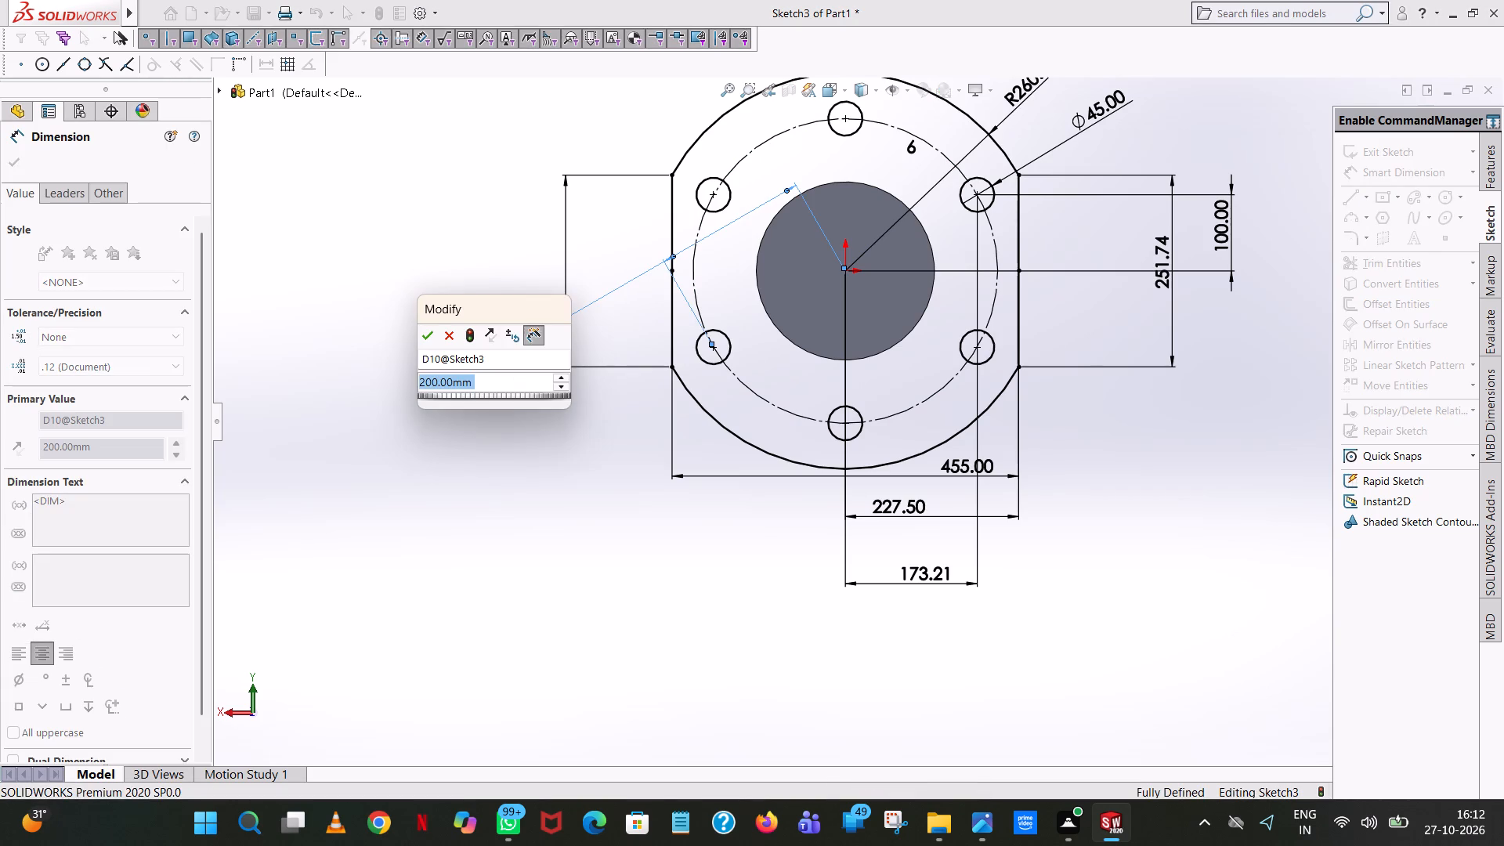
pyautogui.click(433, 338)
pyautogui.click(405, 269)
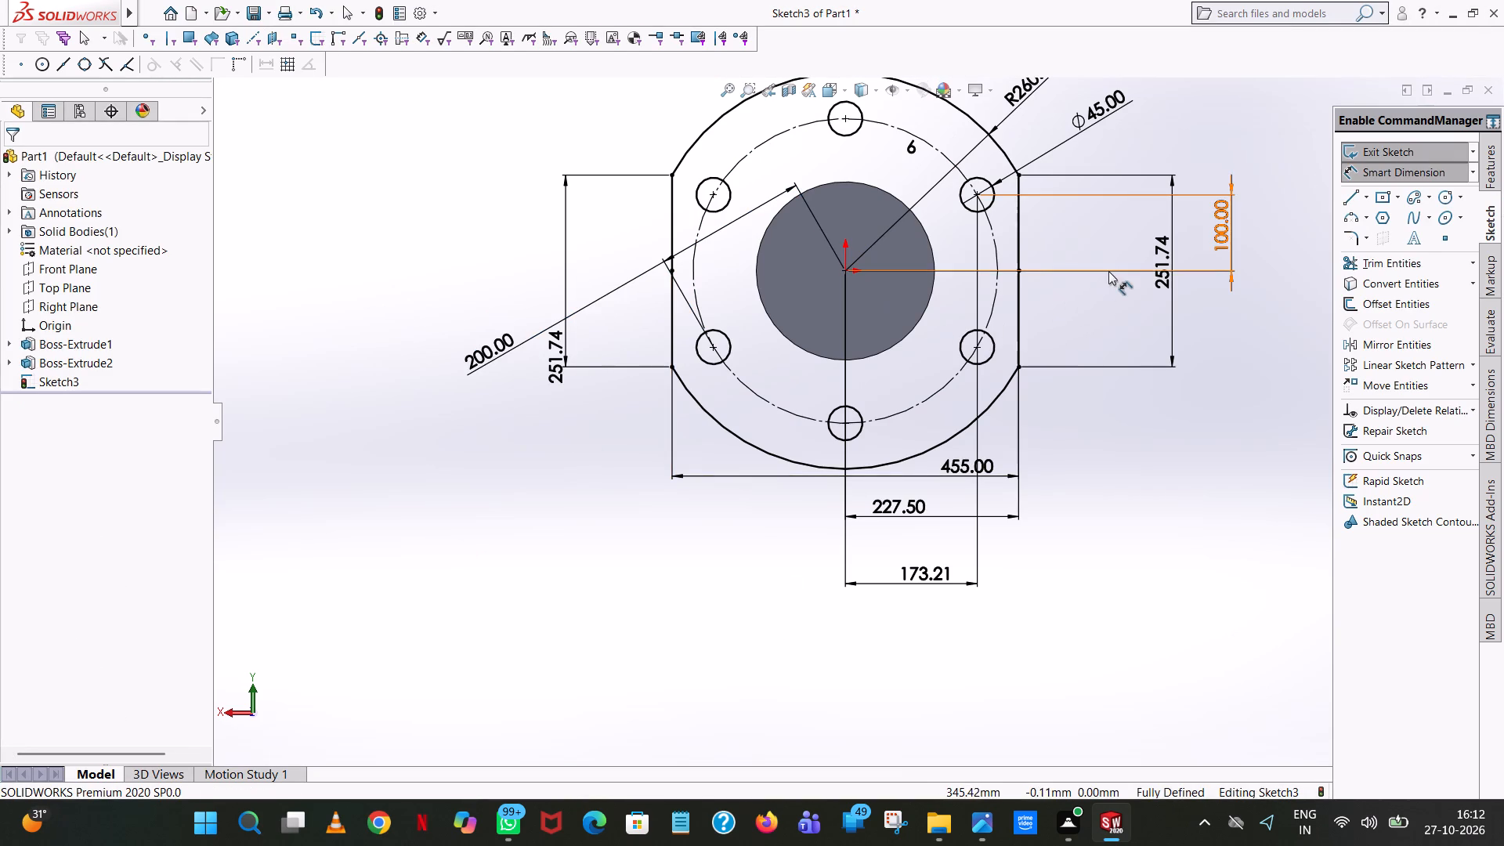
# Extrude the flatted flange profile with its six holes as a blind boss away from the cylinder, with depth 600-520 (80 mm).
pyautogui.moveTo(1108, 271); pyautogui.dragTo(1303, 379, button='middle')
pyautogui.scroll(1, 1298, 329)
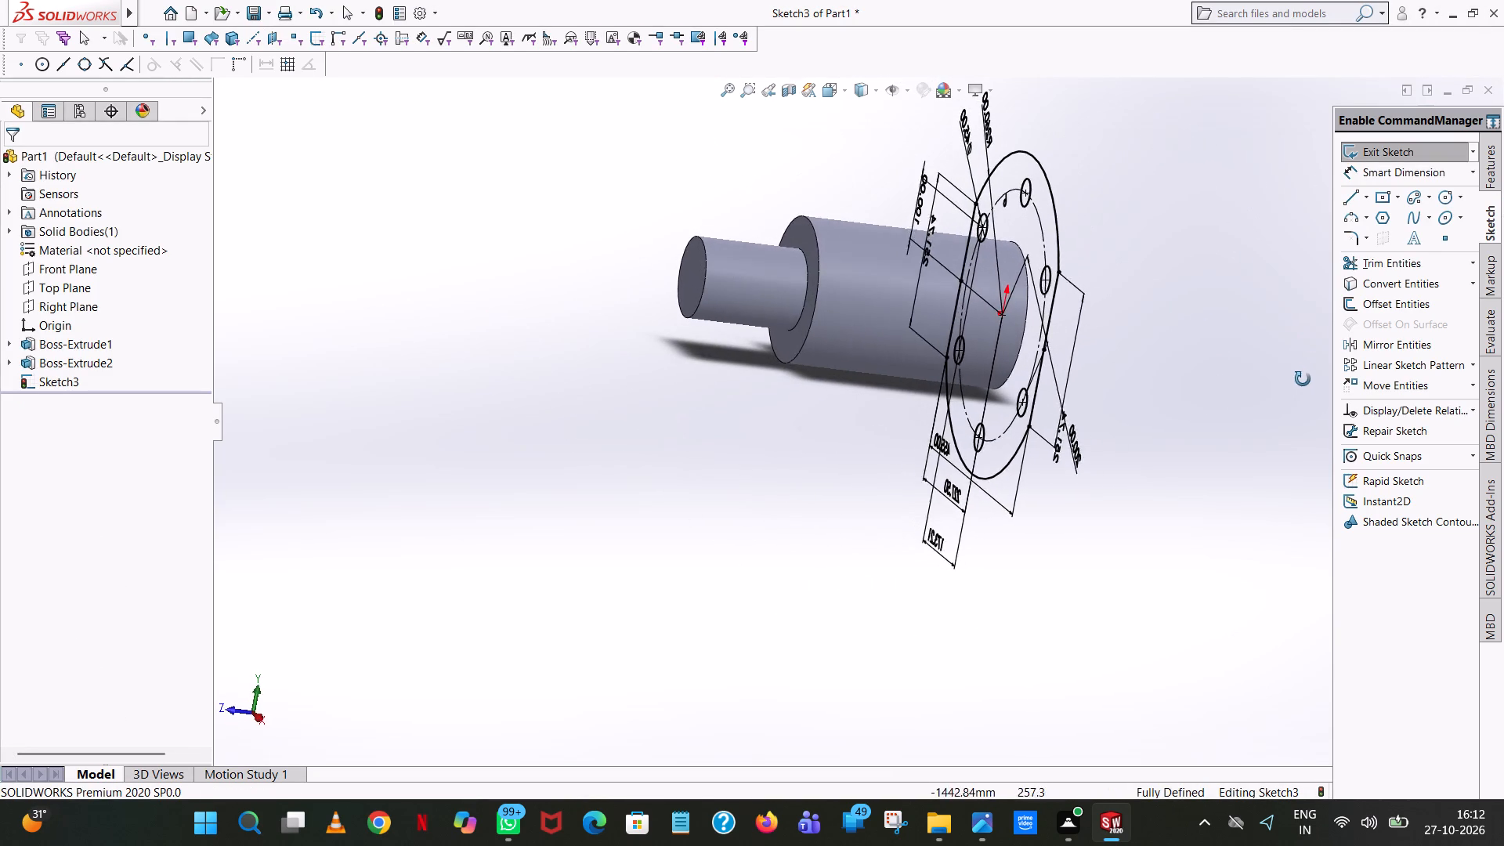
pyautogui.moveTo(1303, 379); pyautogui.dragTo(1300, 376, button='middle')
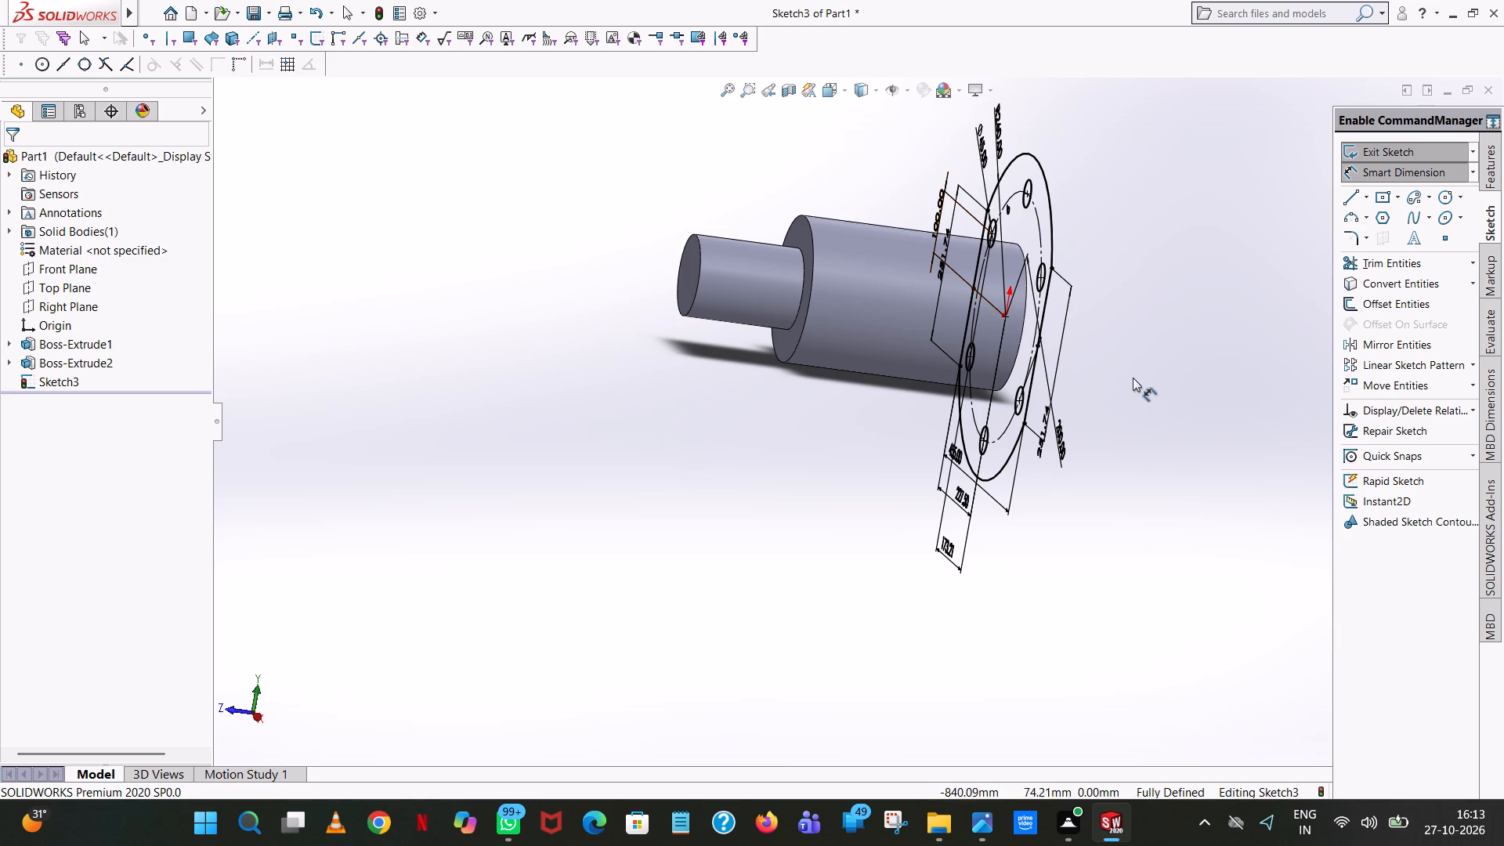
pyautogui.moveTo(1126, 372); pyautogui.dragTo(1036, 309, button='middle')
pyautogui.scroll(-1, 1036, 309)
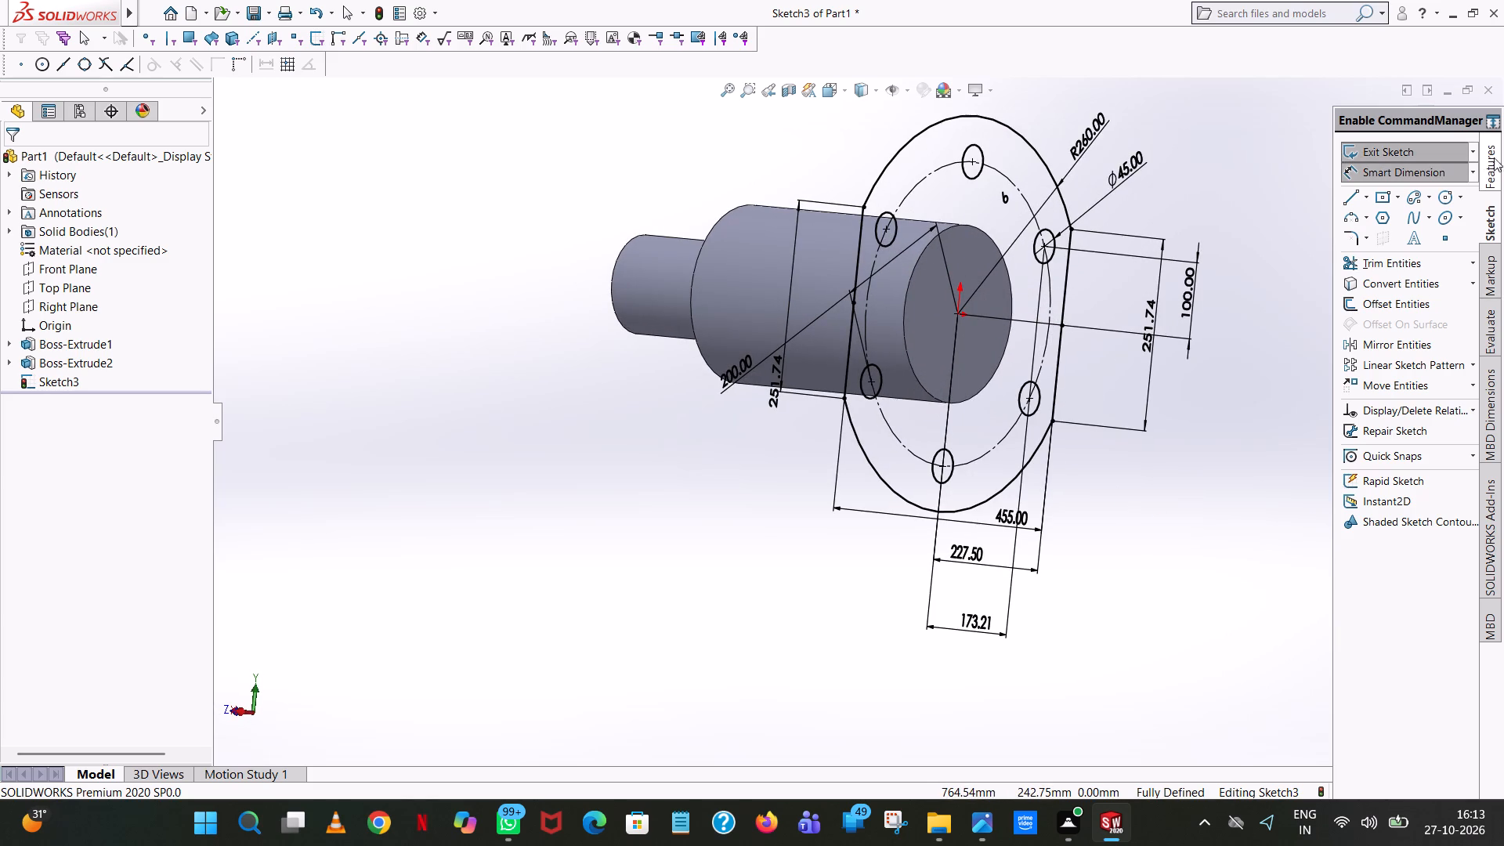
pyautogui.click(1498, 157)
pyautogui.click(1409, 154)
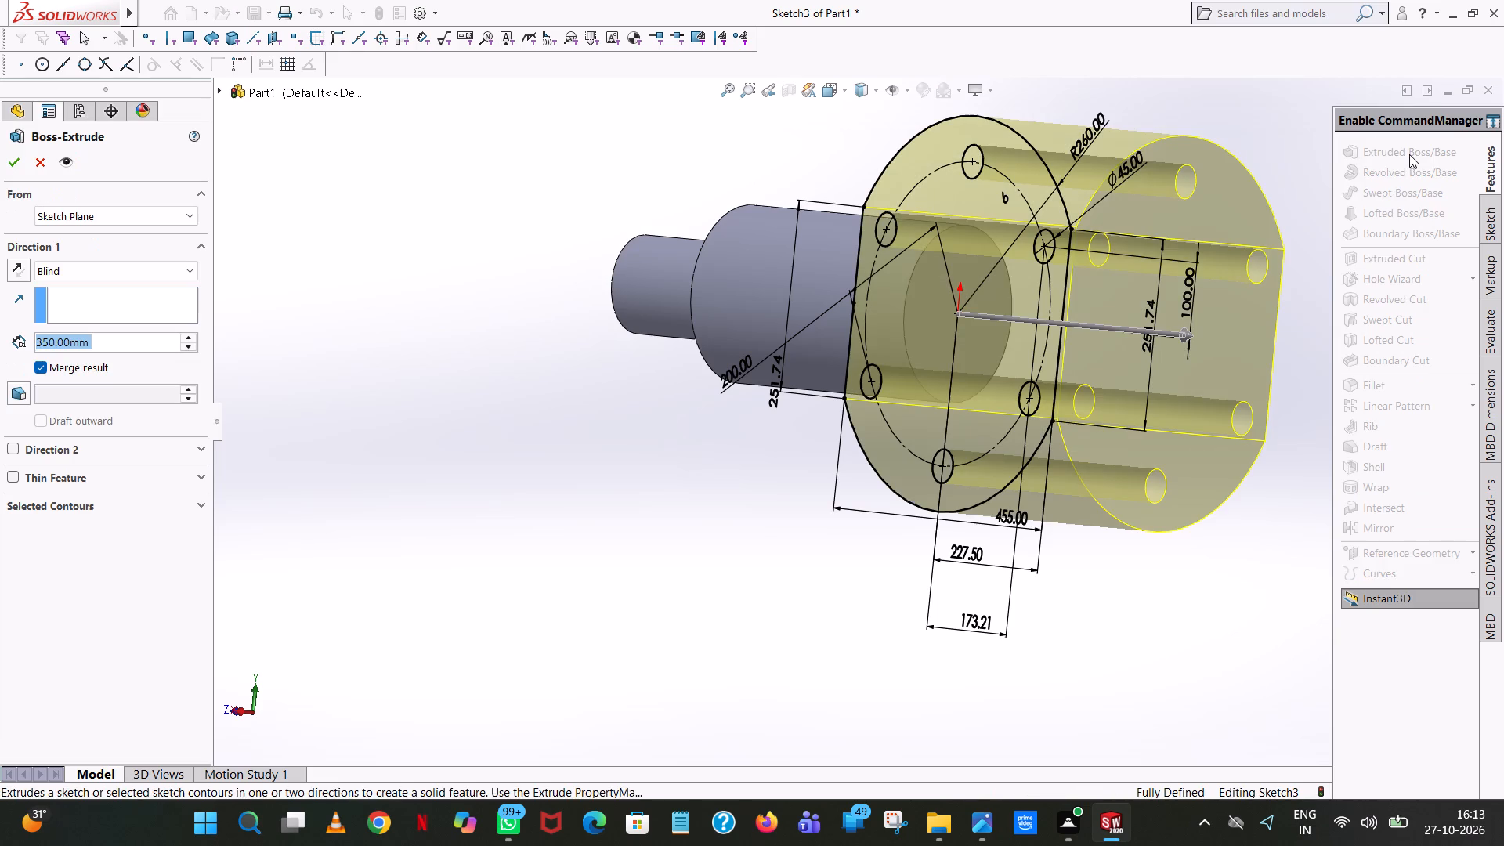
pyautogui.moveTo(1289, 197); pyautogui.dragTo(1394, 366, button='middle')
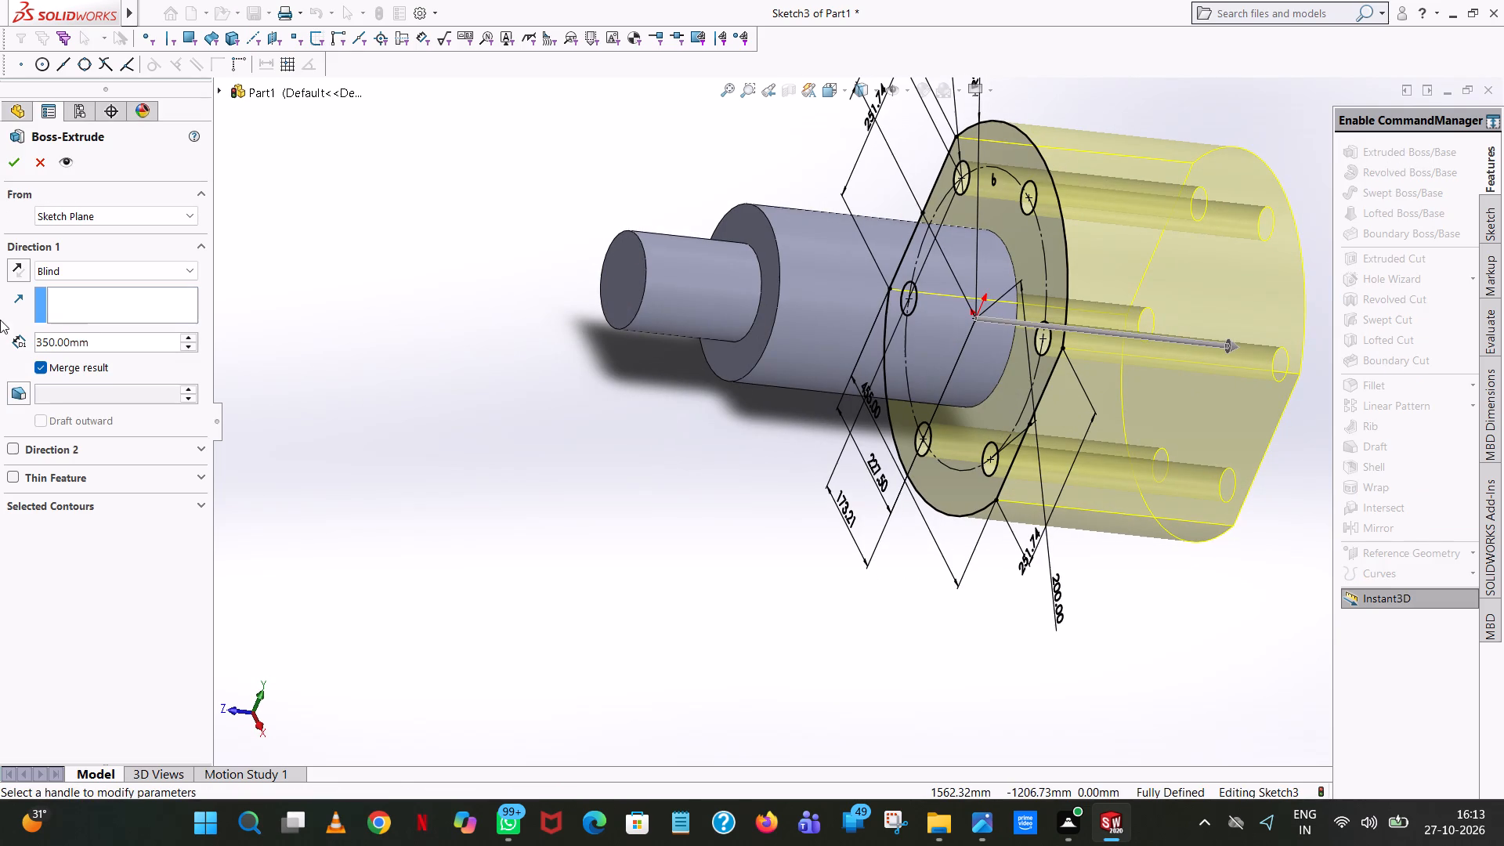
pyautogui.doubleClick(111, 341)
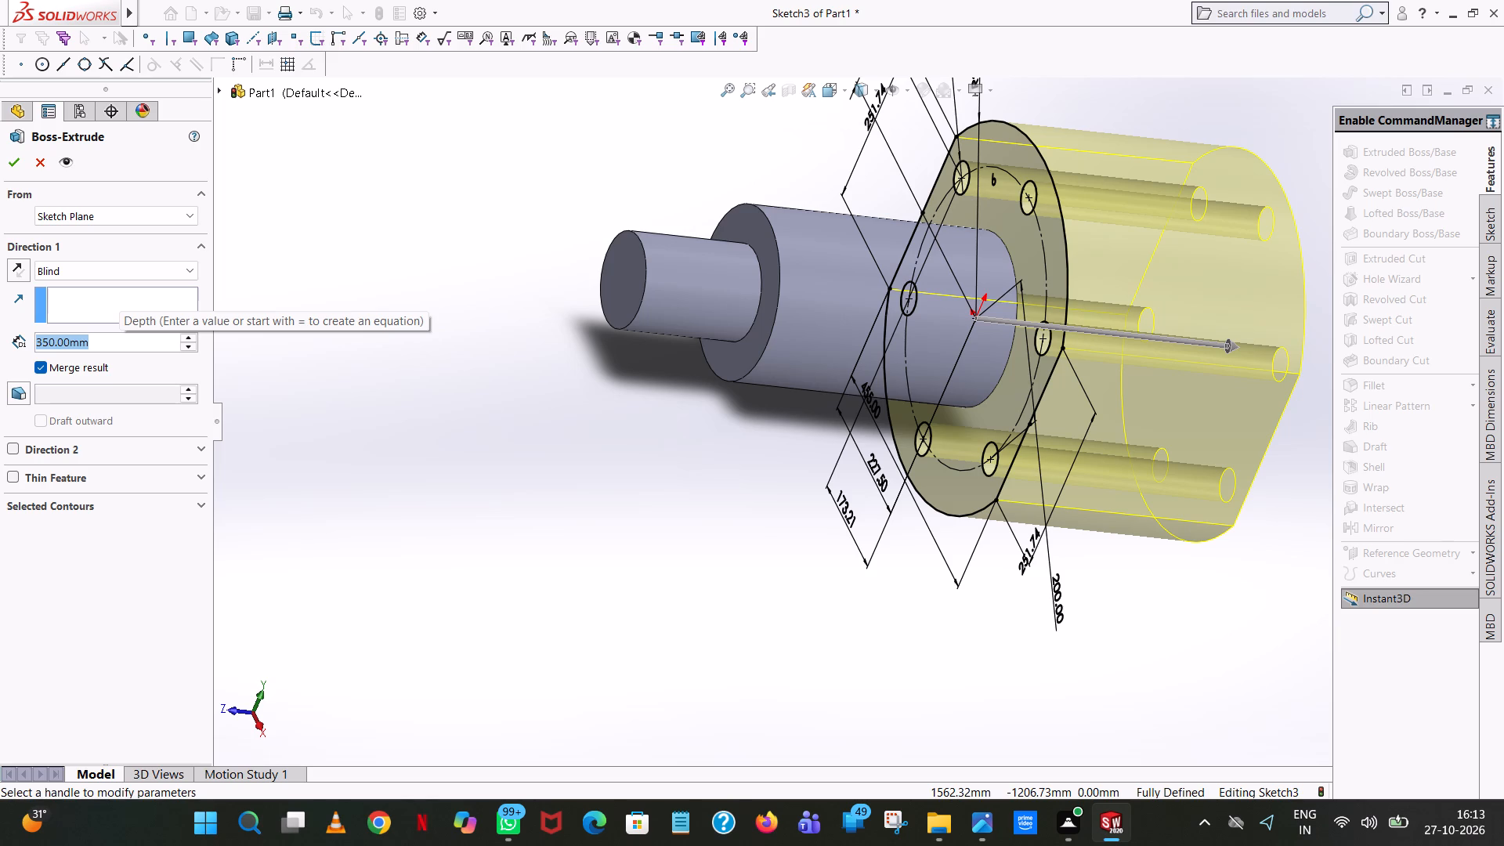
pyautogui.press('6')
pyautogui.press('0')
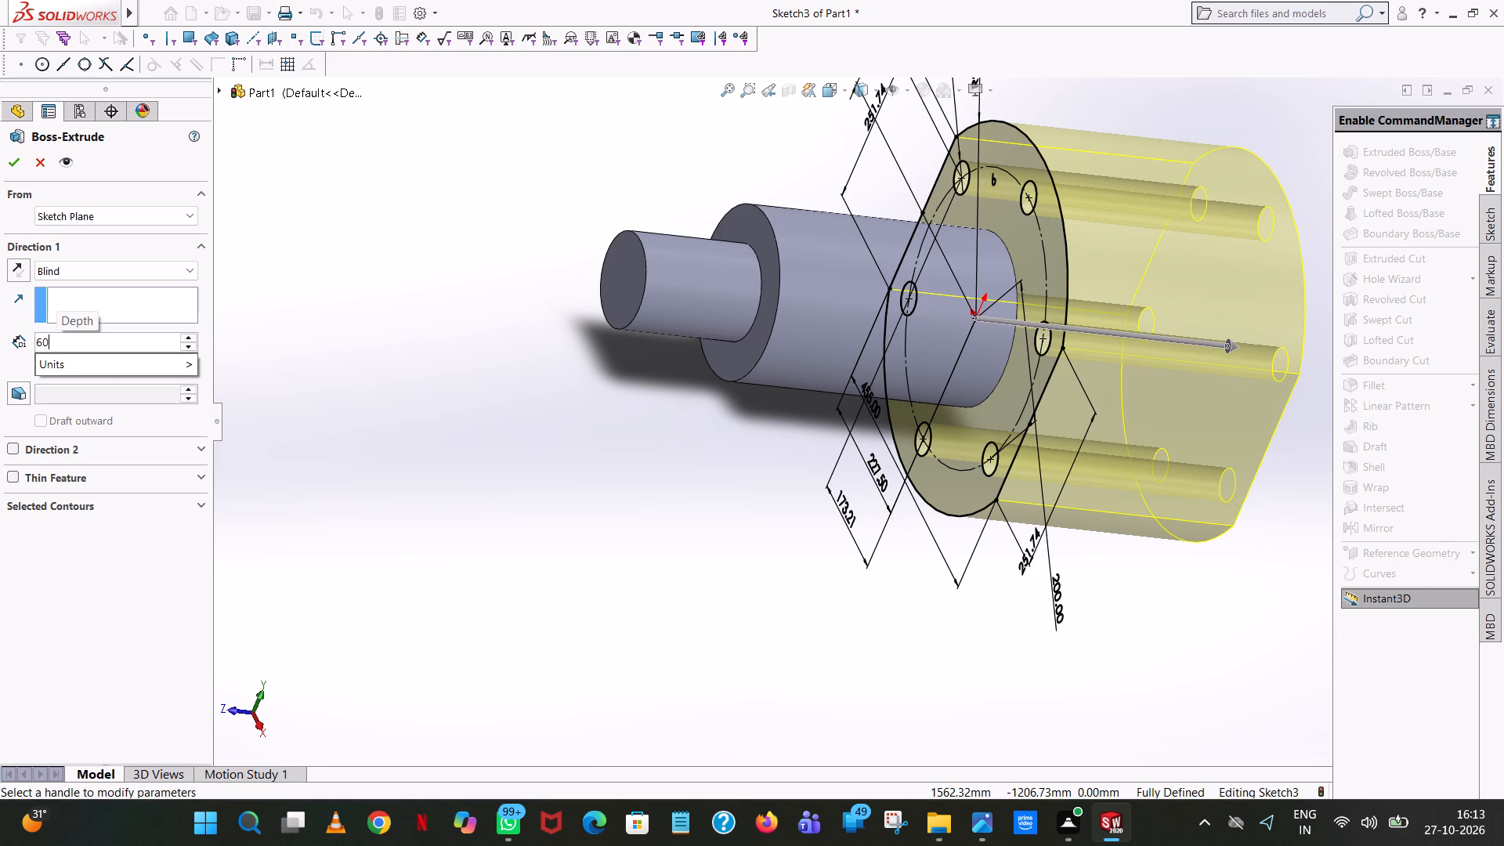
pyautogui.press('-')
pyautogui.press('BackSpace')
pyautogui.write('0-')
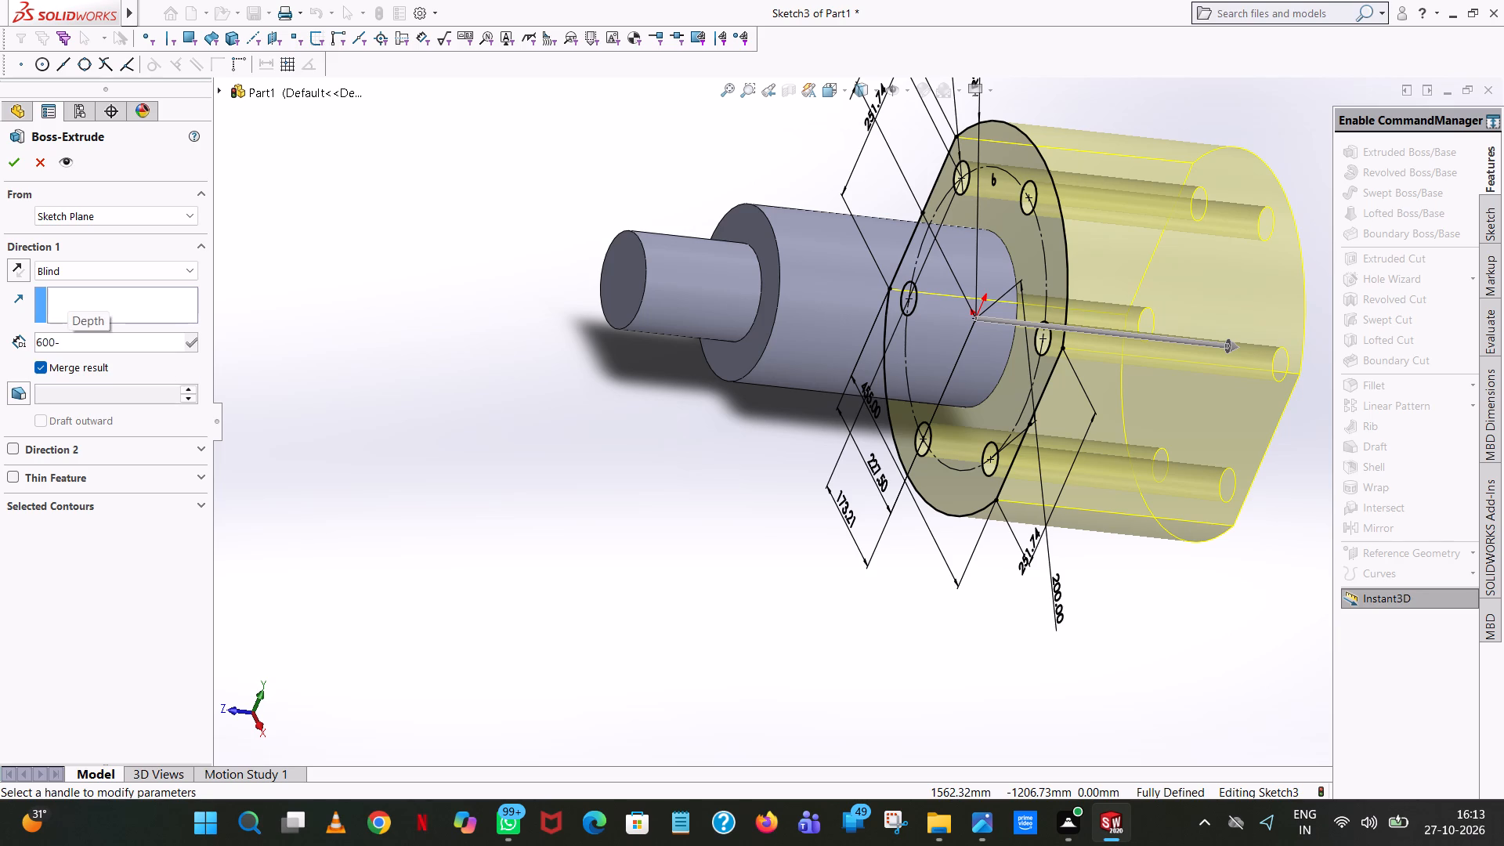
pyautogui.write('520')
pyautogui.press('Return')
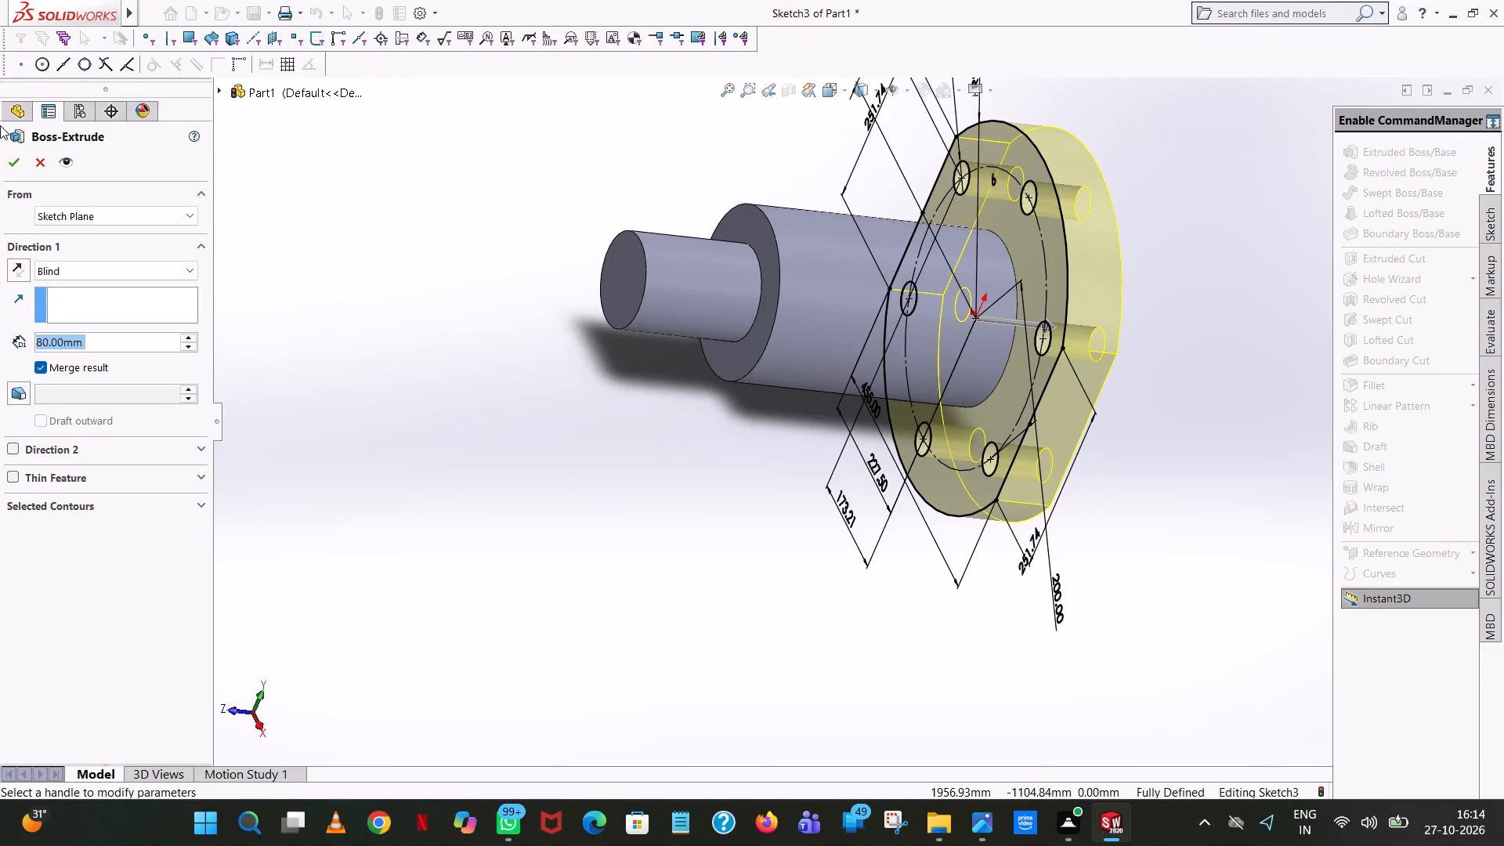
pyautogui.click(5, 157)
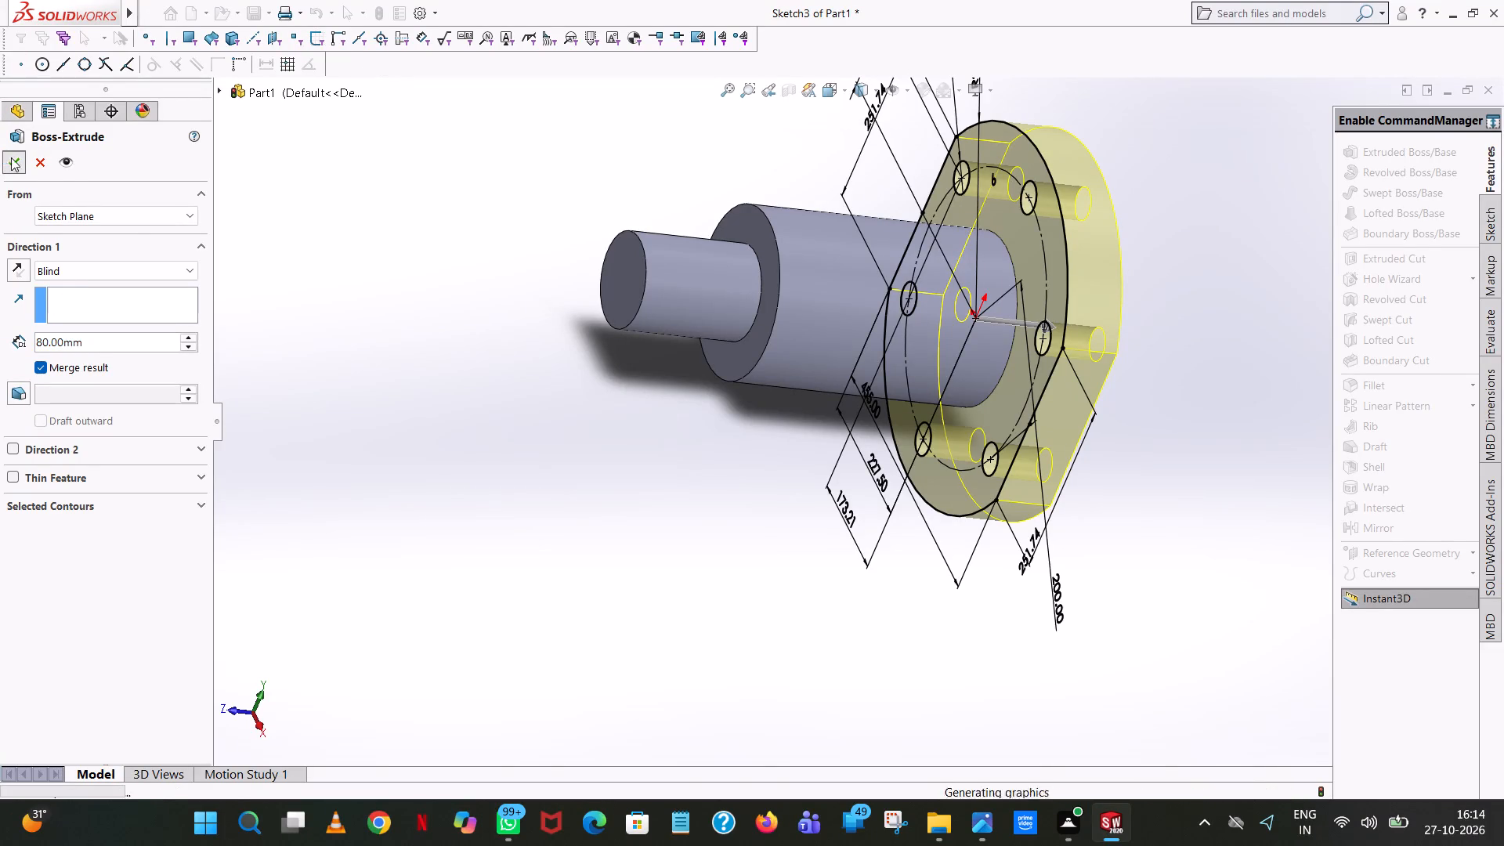
pyautogui.click(1183, 223)
# Start another Extruded Boss/Base and open its sketch on the flange's outer face.
pyautogui.moveTo(1163, 307); pyautogui.dragTo(1052, 229, button='middle')
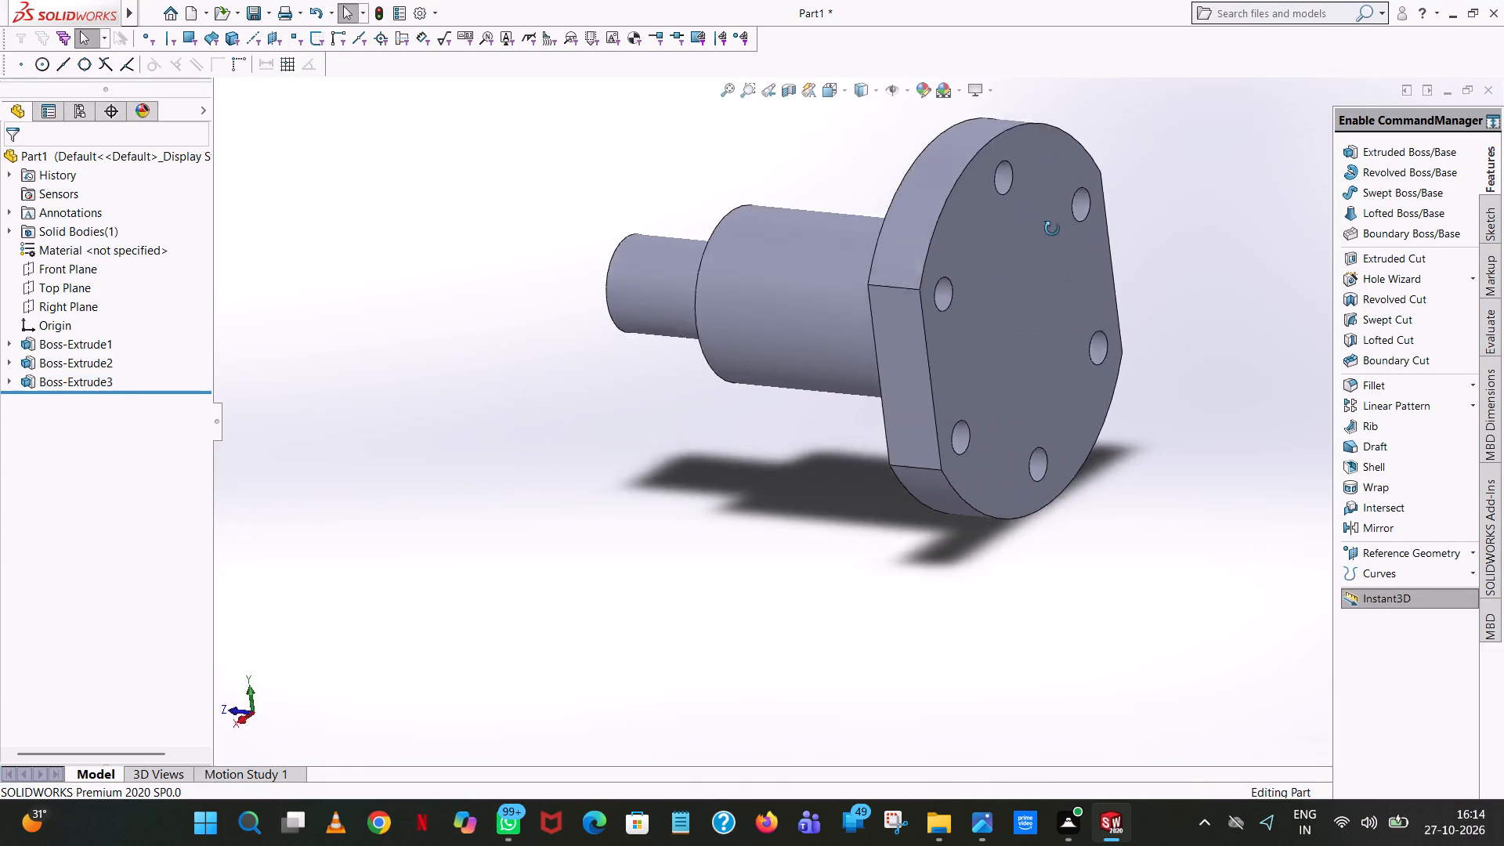
pyautogui.moveTo(1052, 229); pyautogui.dragTo(1058, 159, button='middle')
pyautogui.scroll(2, 1058, 159)
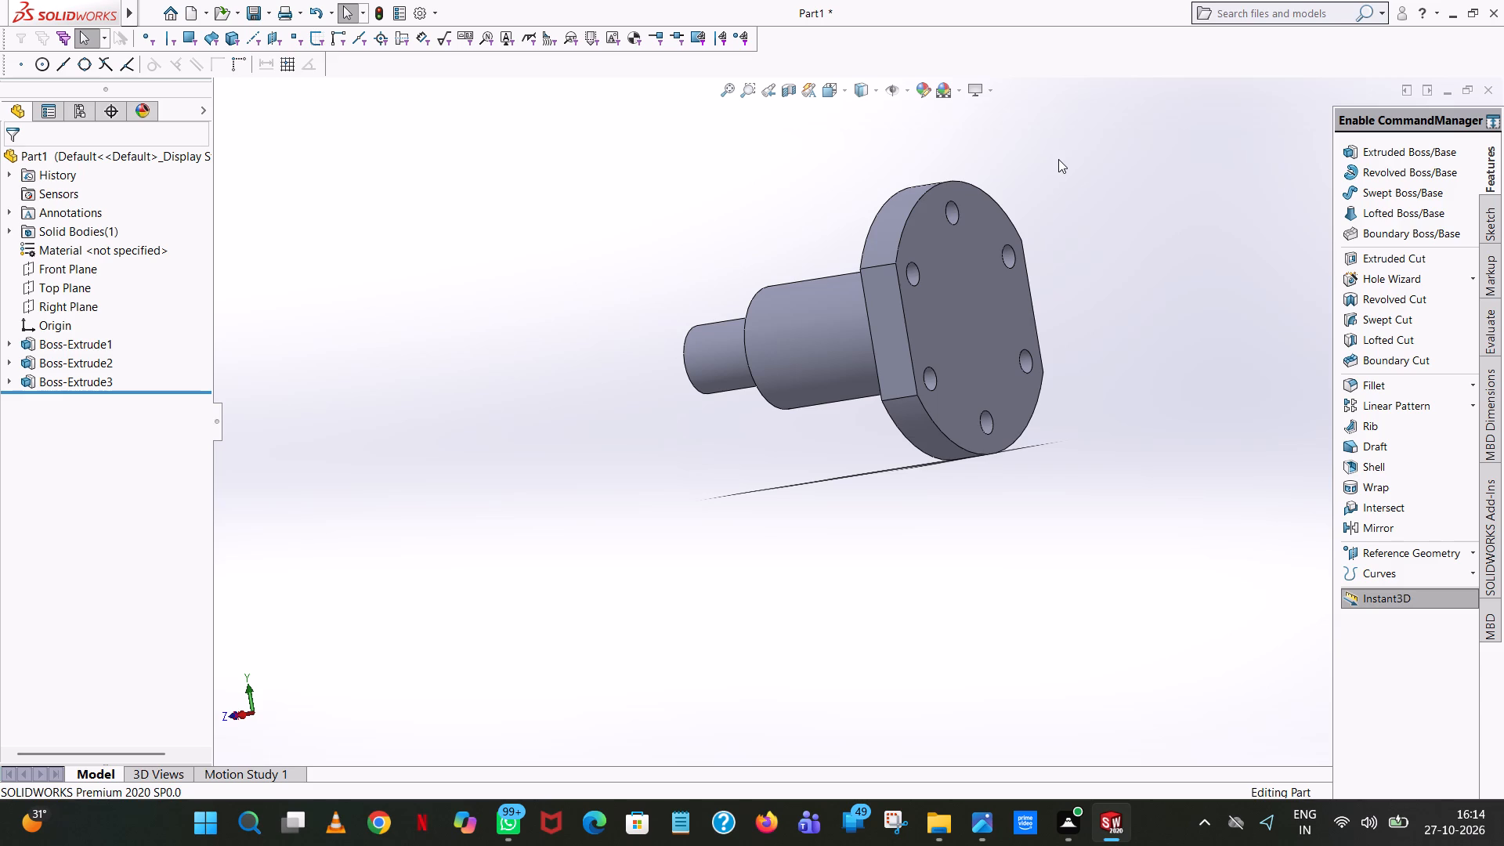
pyautogui.click(1365, 143)
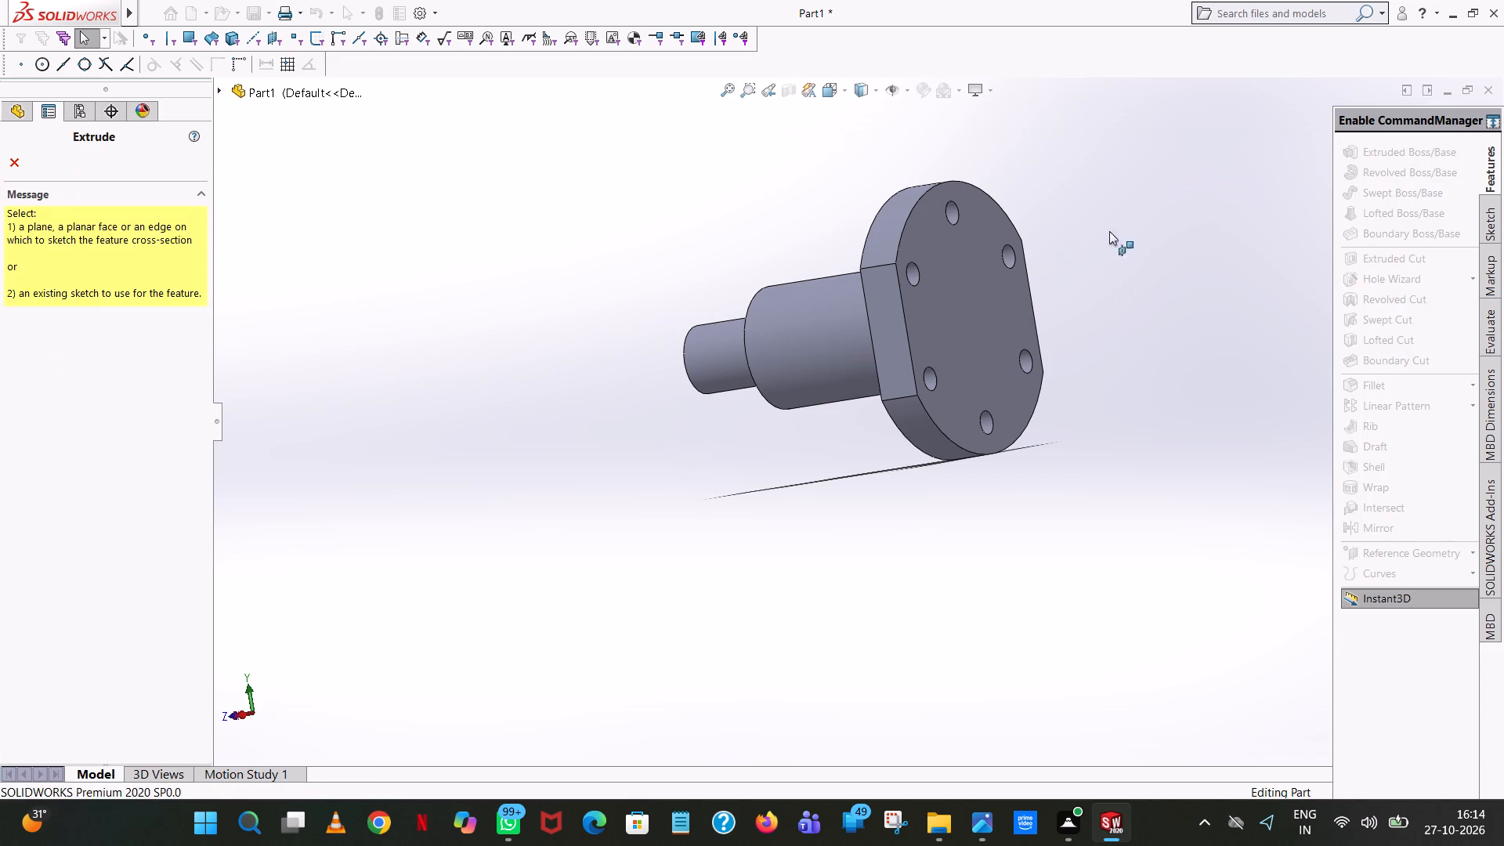
pyautogui.click(956, 314)
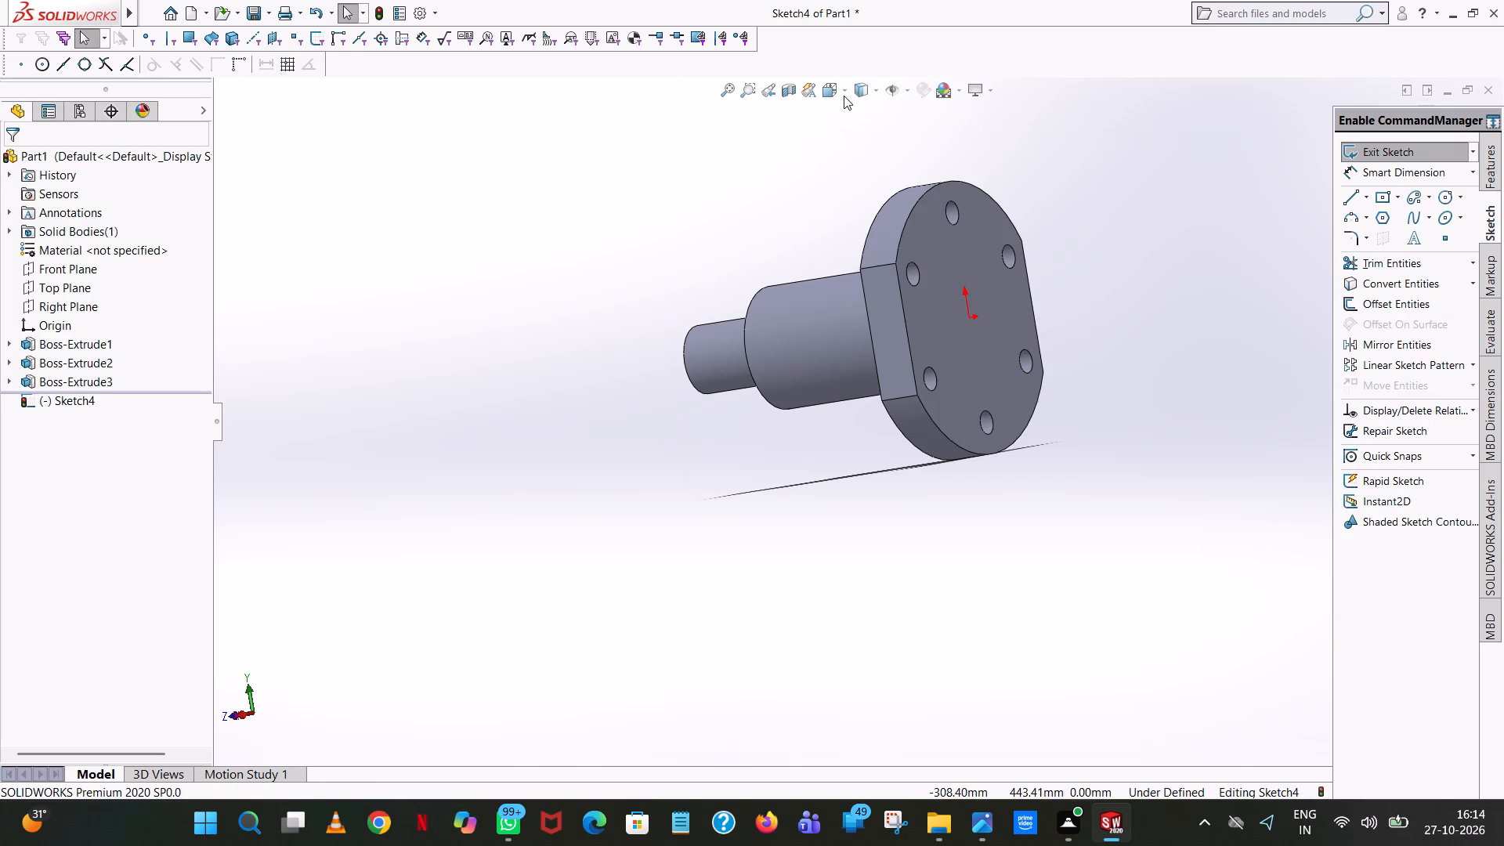
# Sketch a circle centred on the origin on the flange's outer face, with radius 350/2 (175 mm).
pyautogui.click(842, 91)
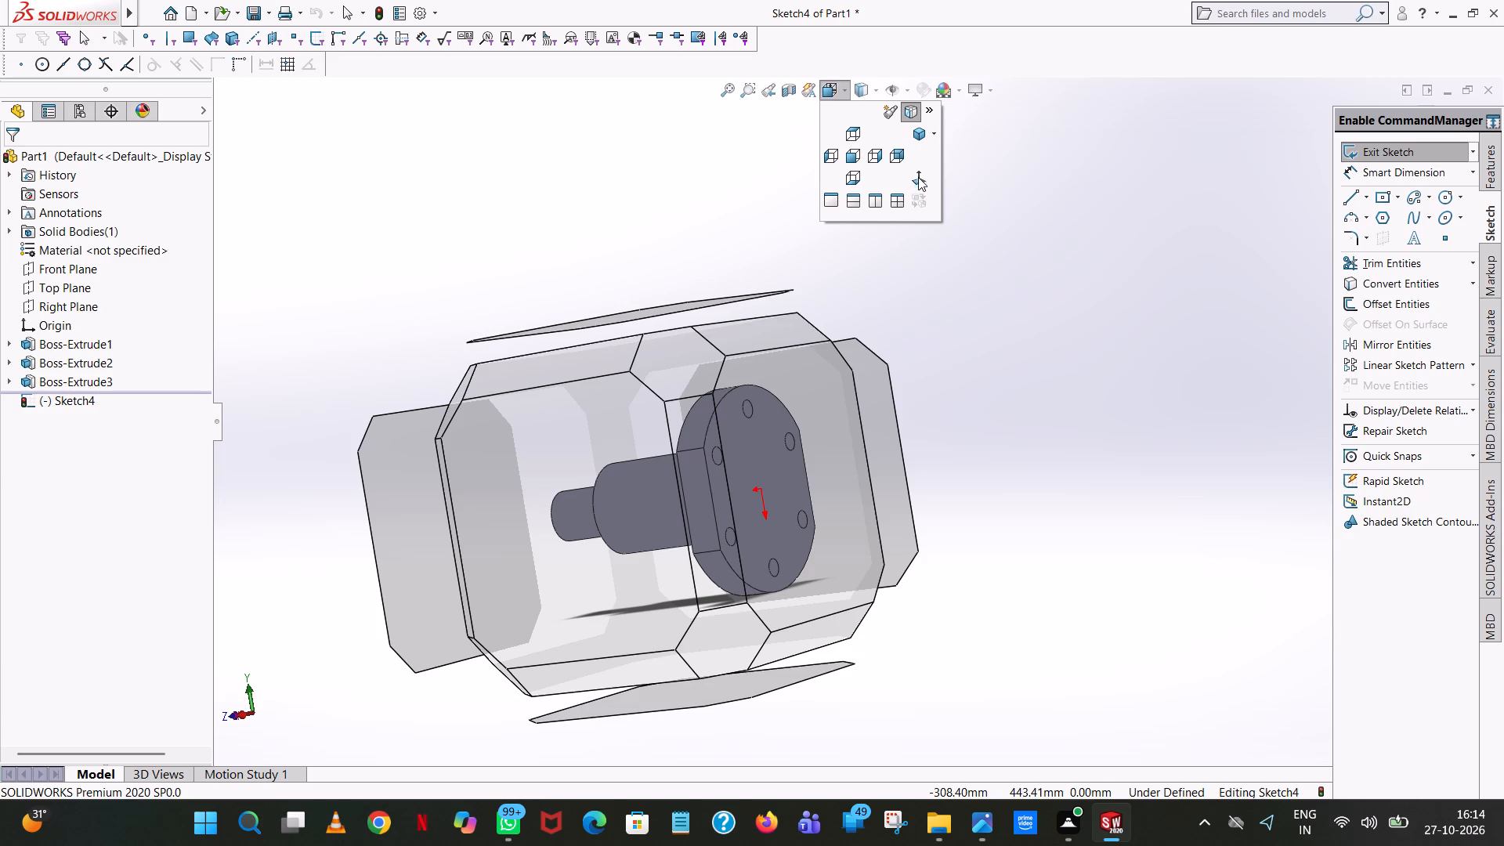
pyautogui.click(918, 177)
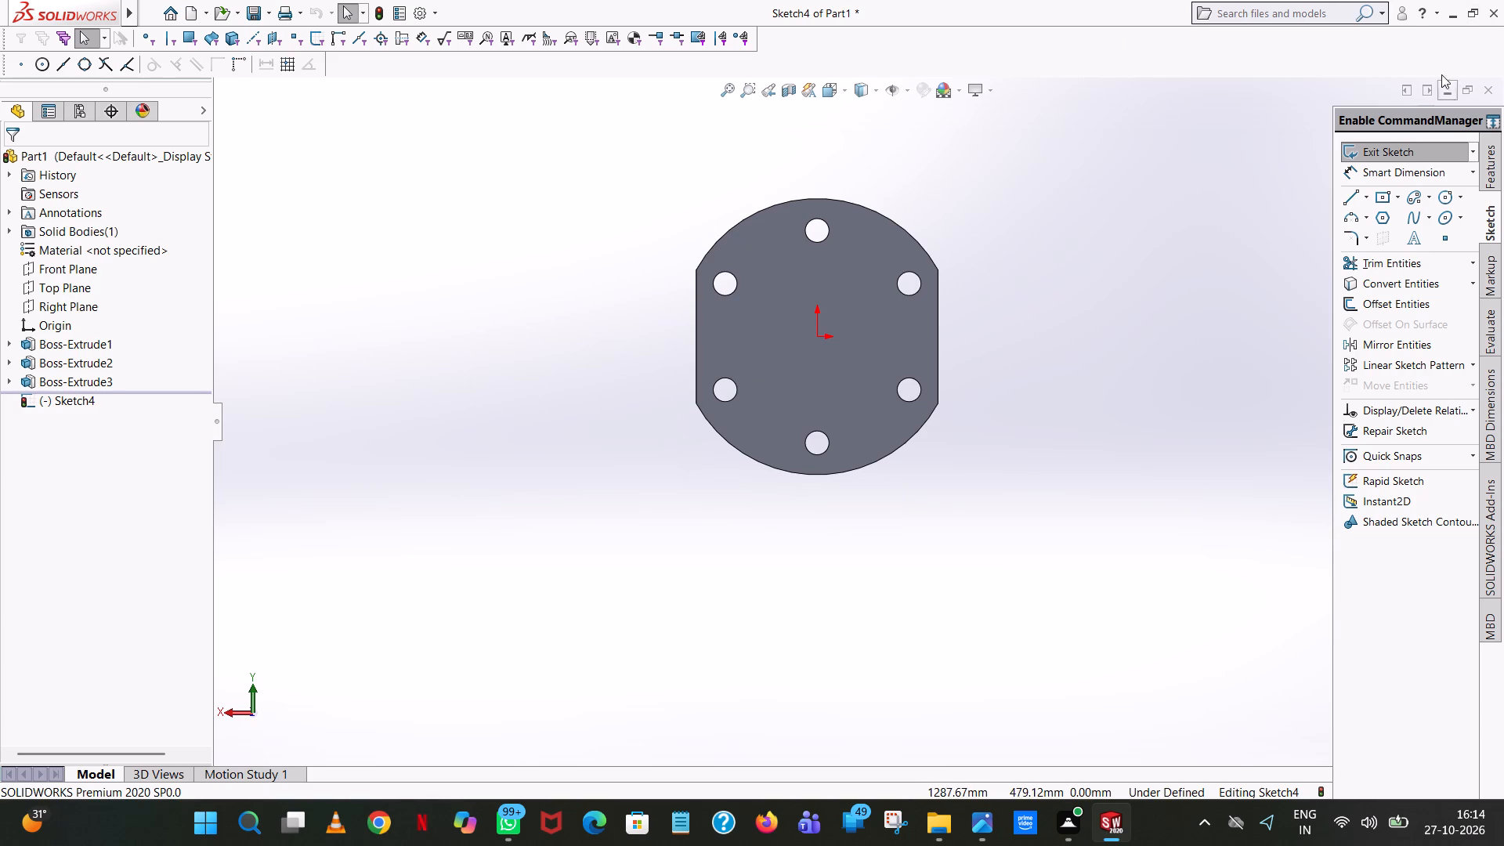
pyautogui.click(1441, 200)
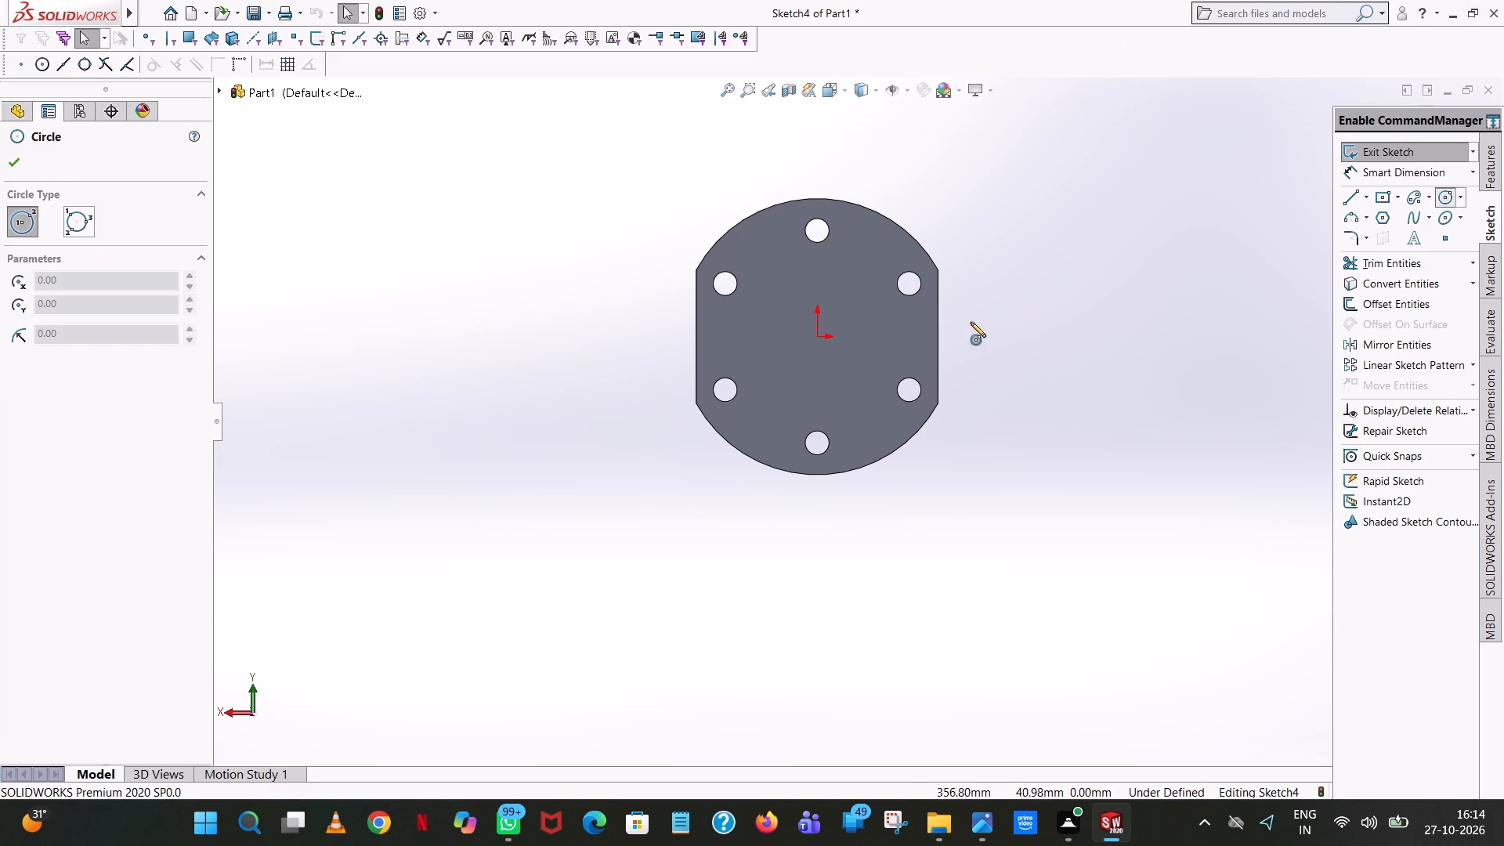
pyautogui.click(818, 335)
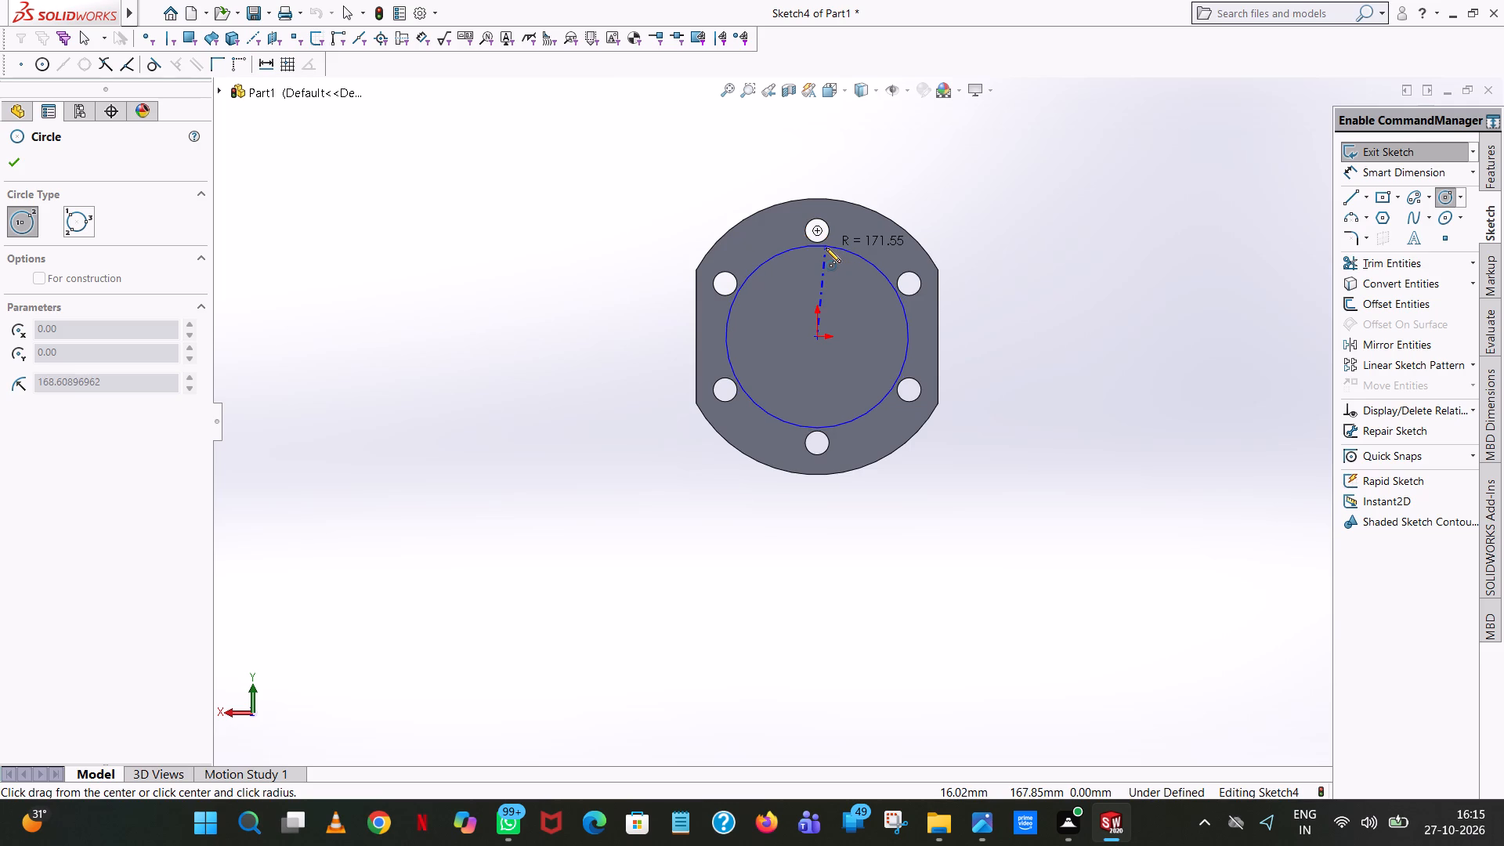
pyautogui.click(826, 248)
pyautogui.write('350/')
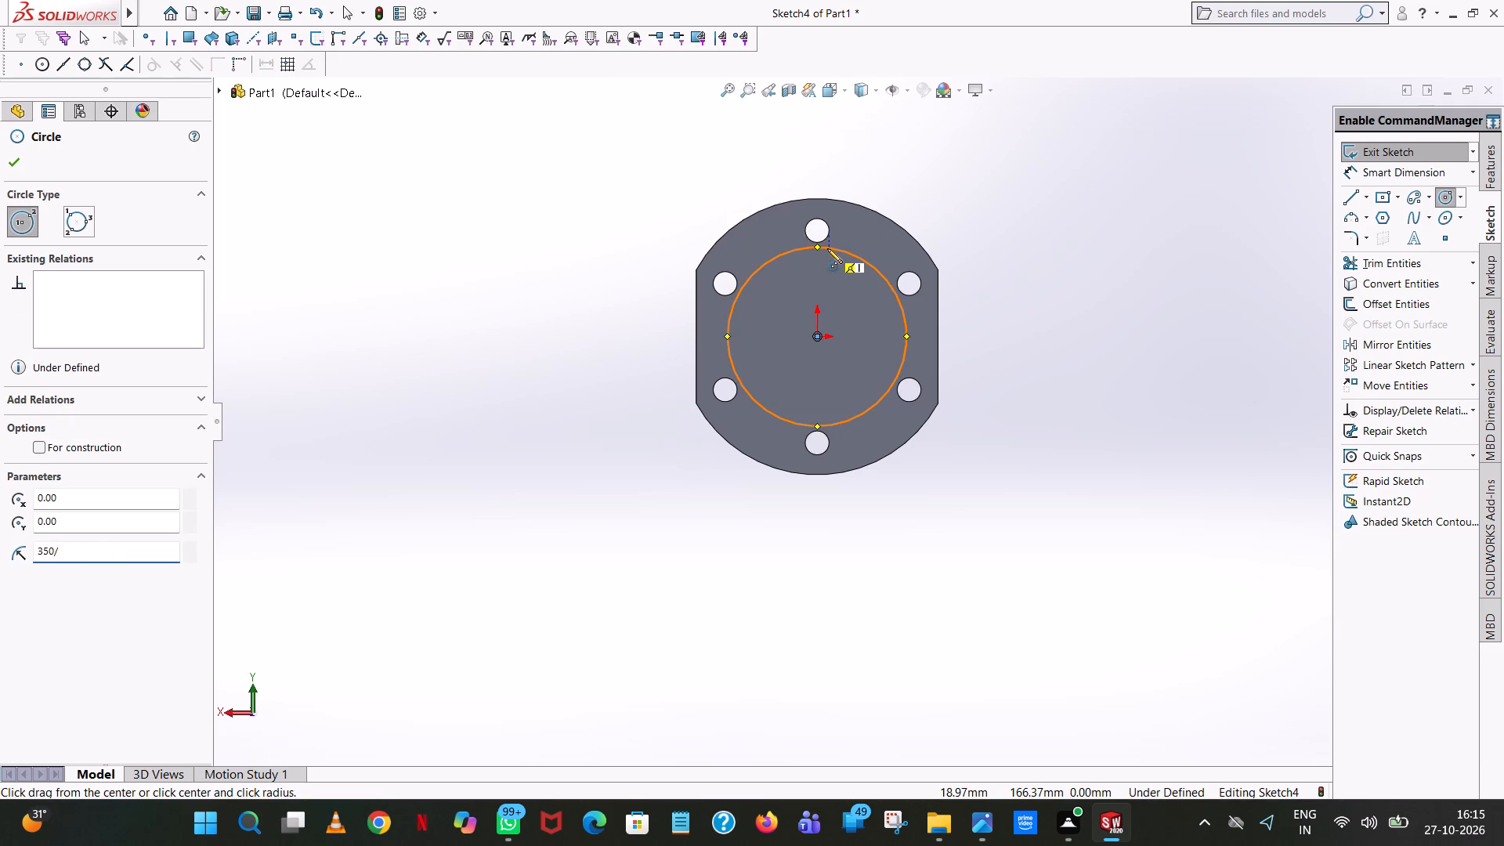
pyautogui.press('2')
pyautogui.press('Return')
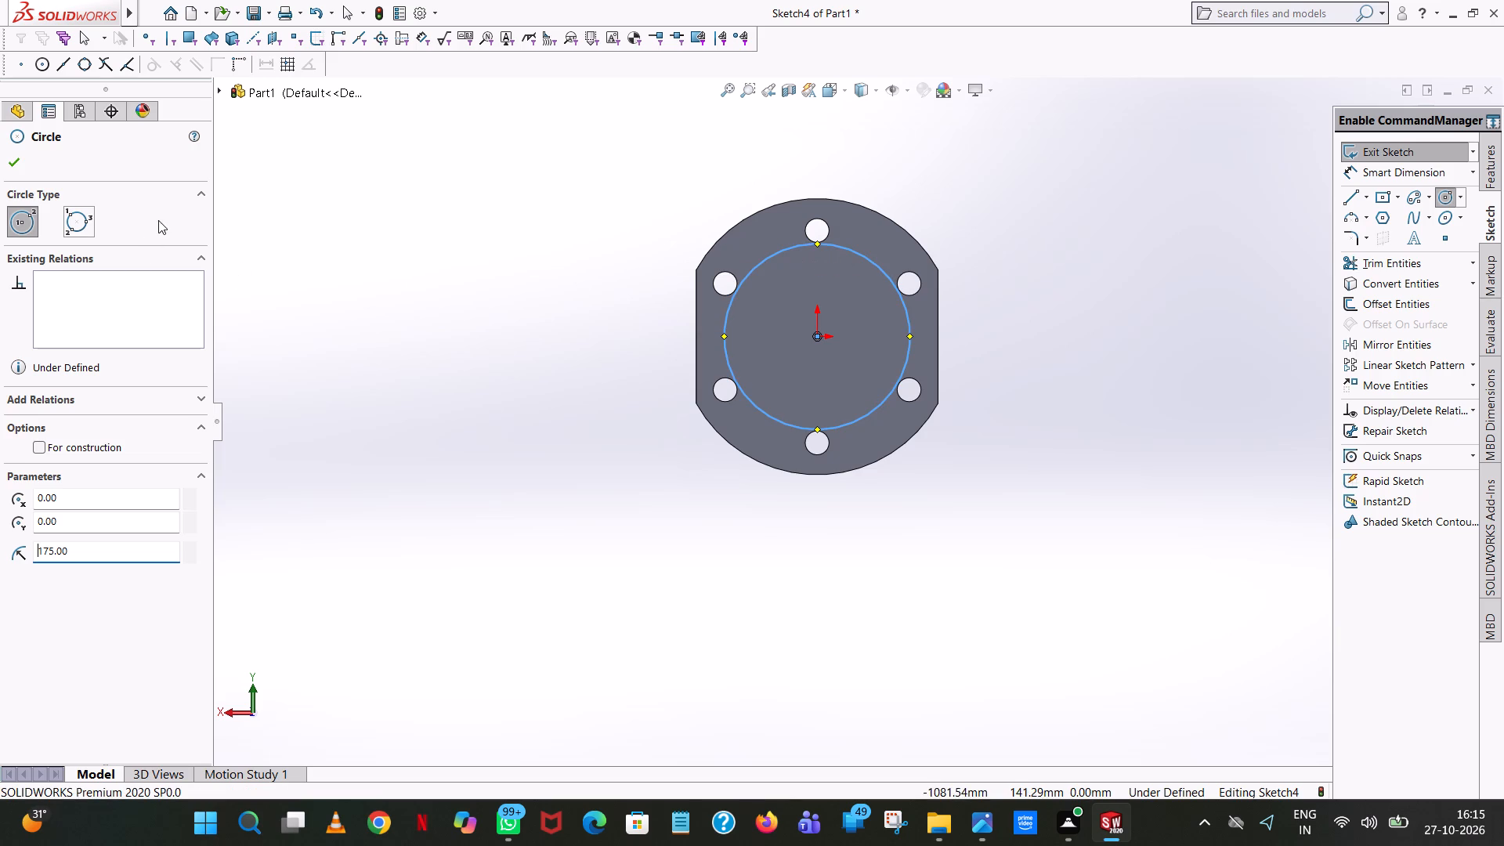
pyautogui.rightClick(453, 161)
pyautogui.click(486, 170)
pyautogui.click(522, 171)
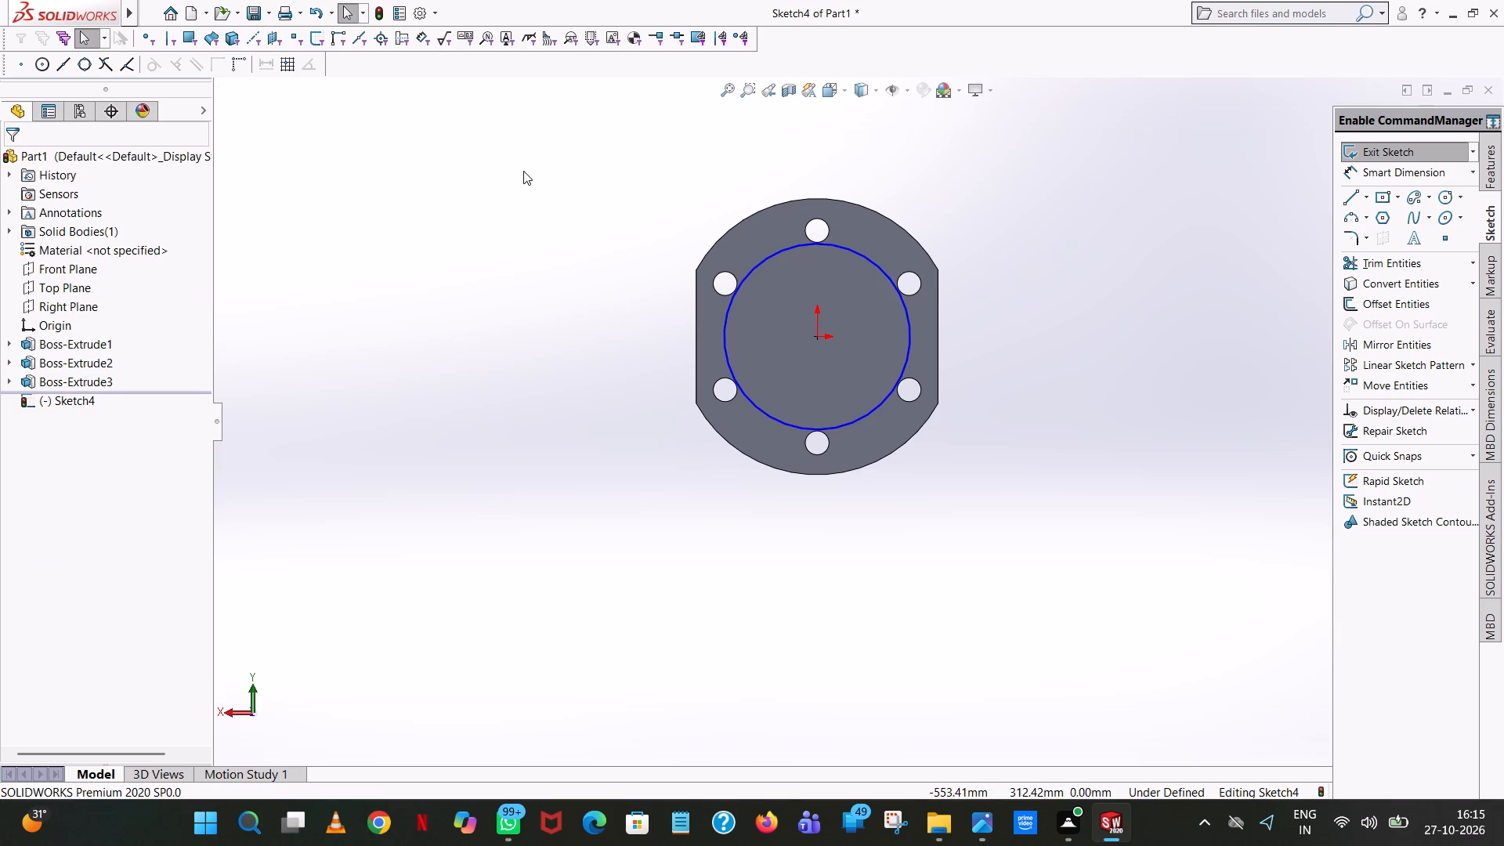
# Dimension the diameter of the new circle on the flange face, keeping 350 mm.
pyautogui.click(1386, 172)
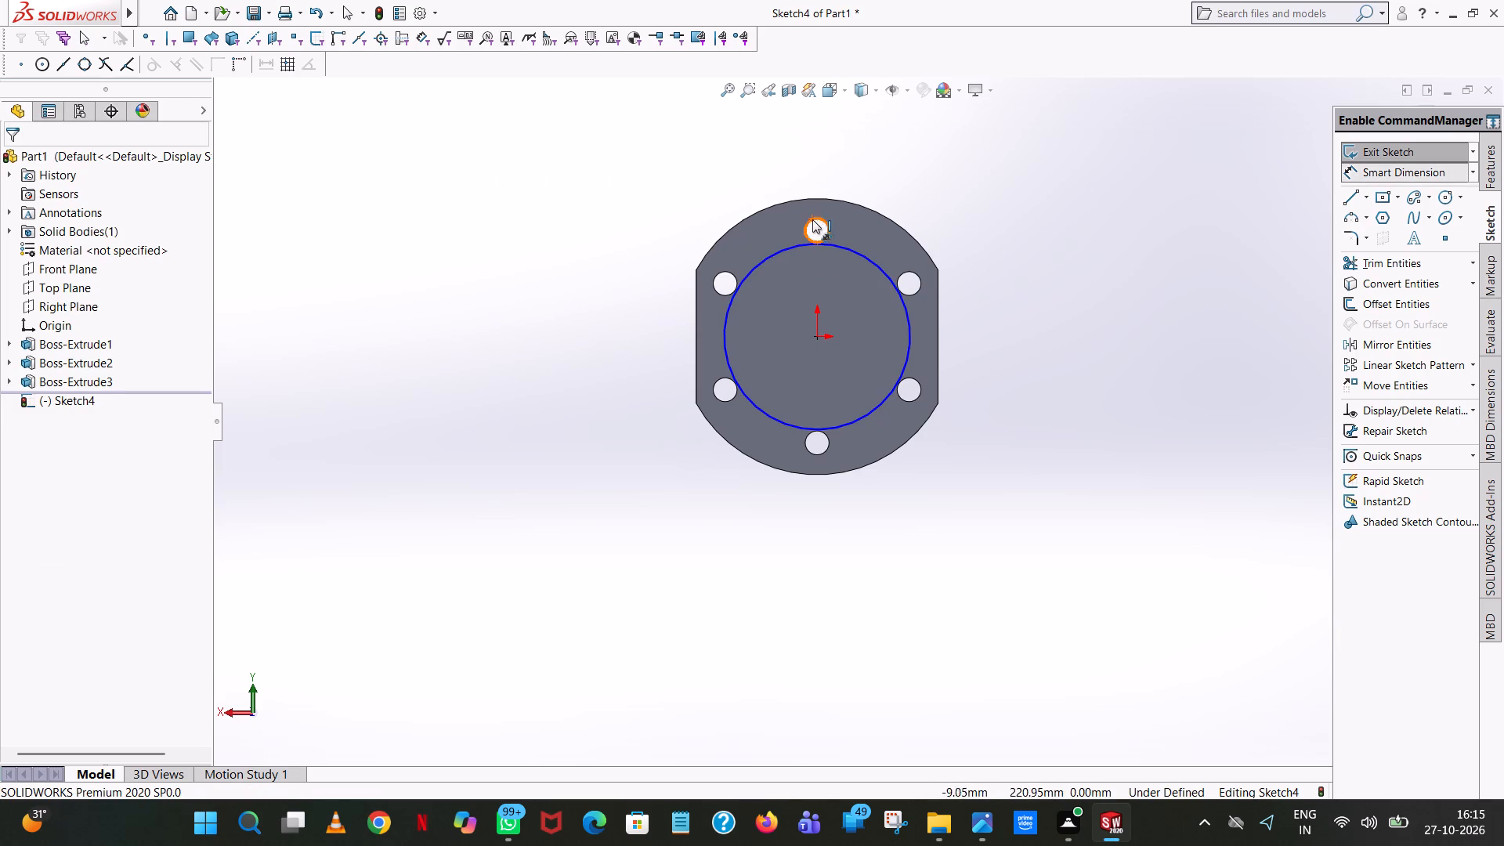
pyautogui.scroll(-6, 815, 219)
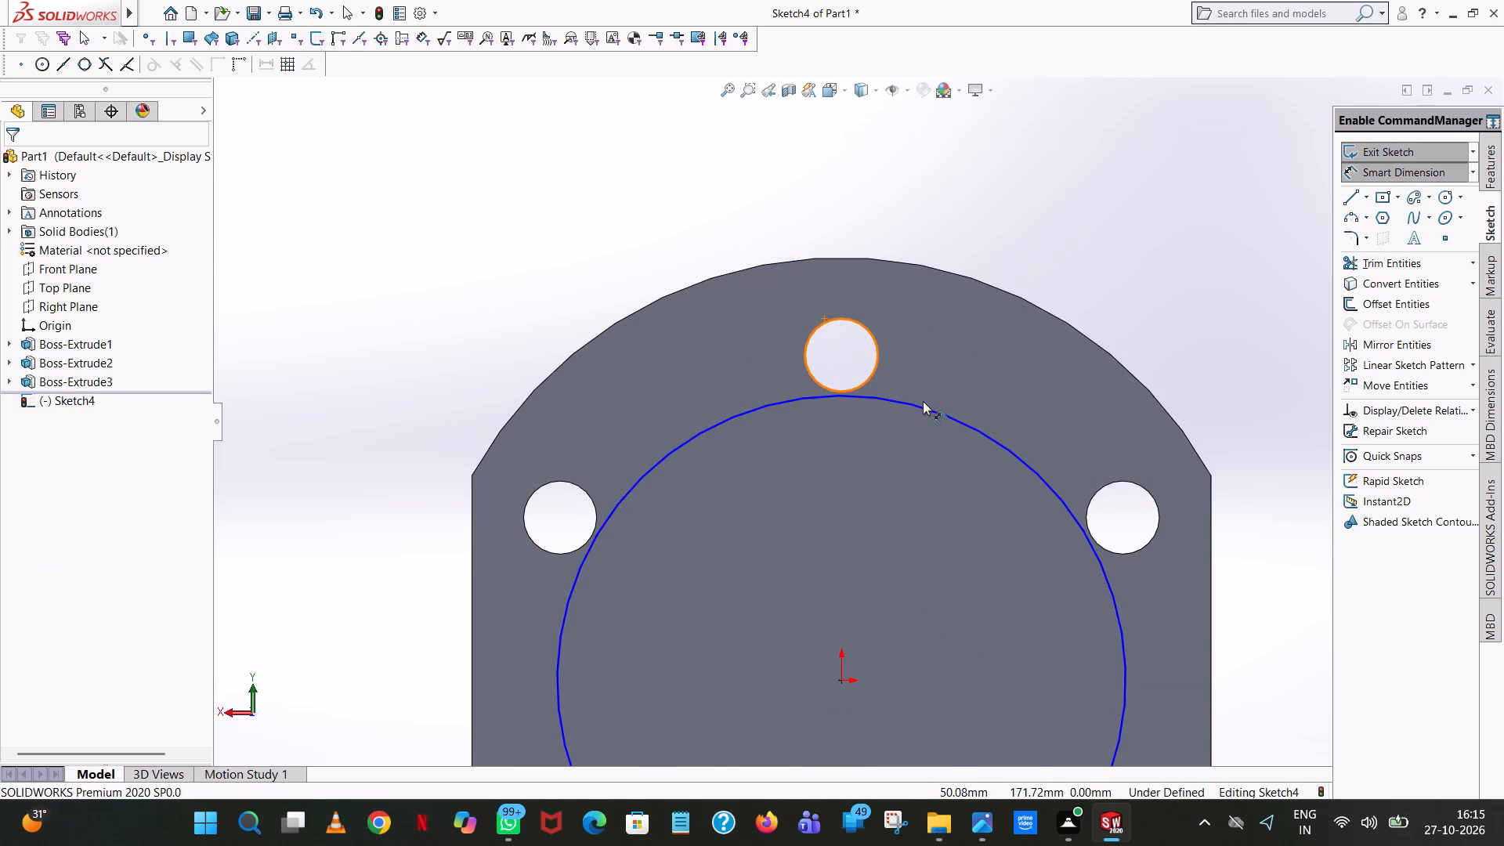
pyautogui.click(923, 401)
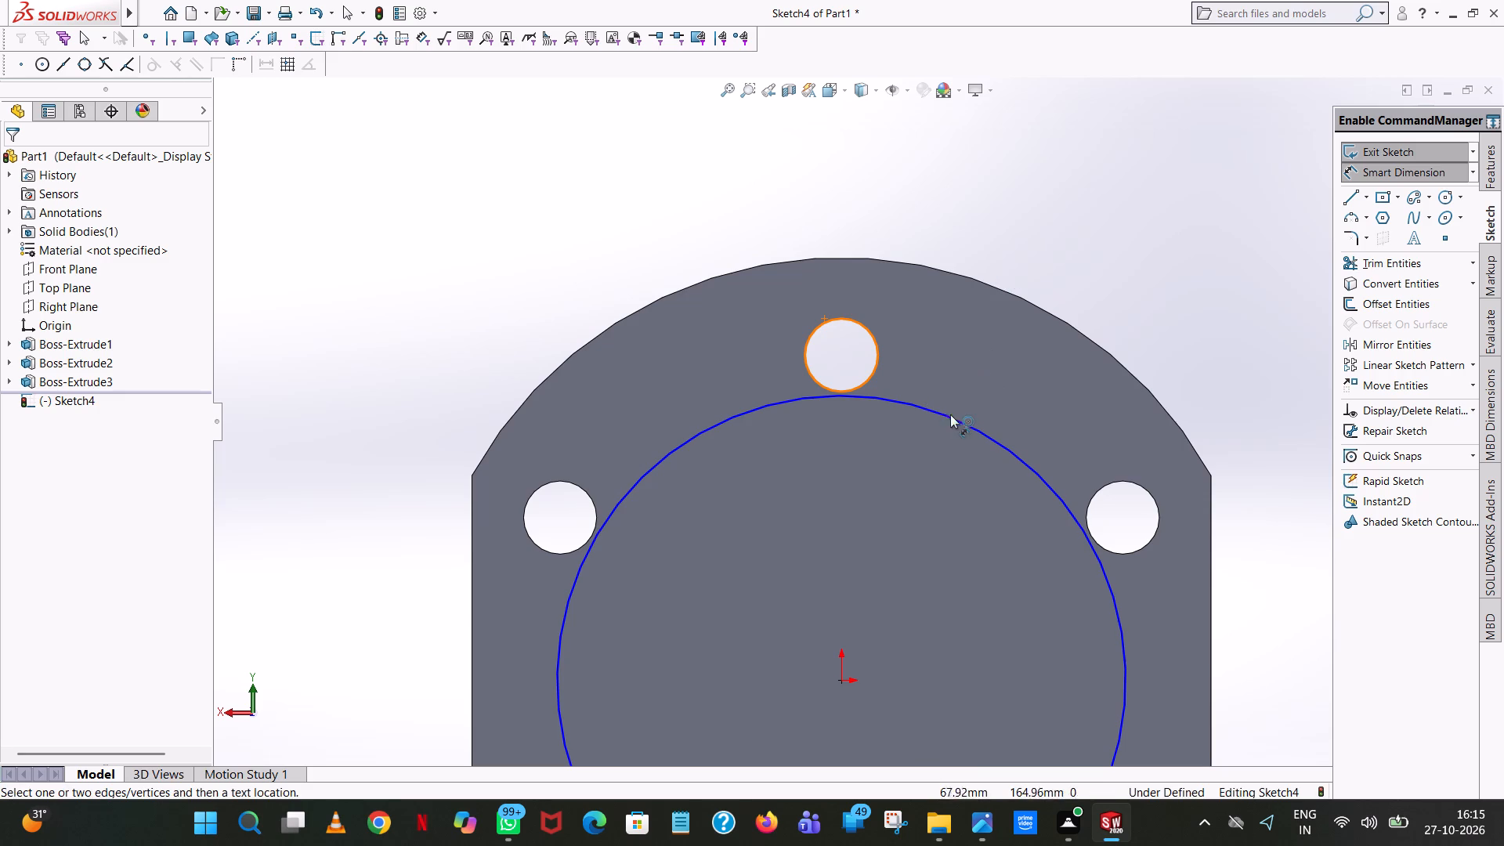
pyautogui.click(949, 414)
pyautogui.click(1107, 150)
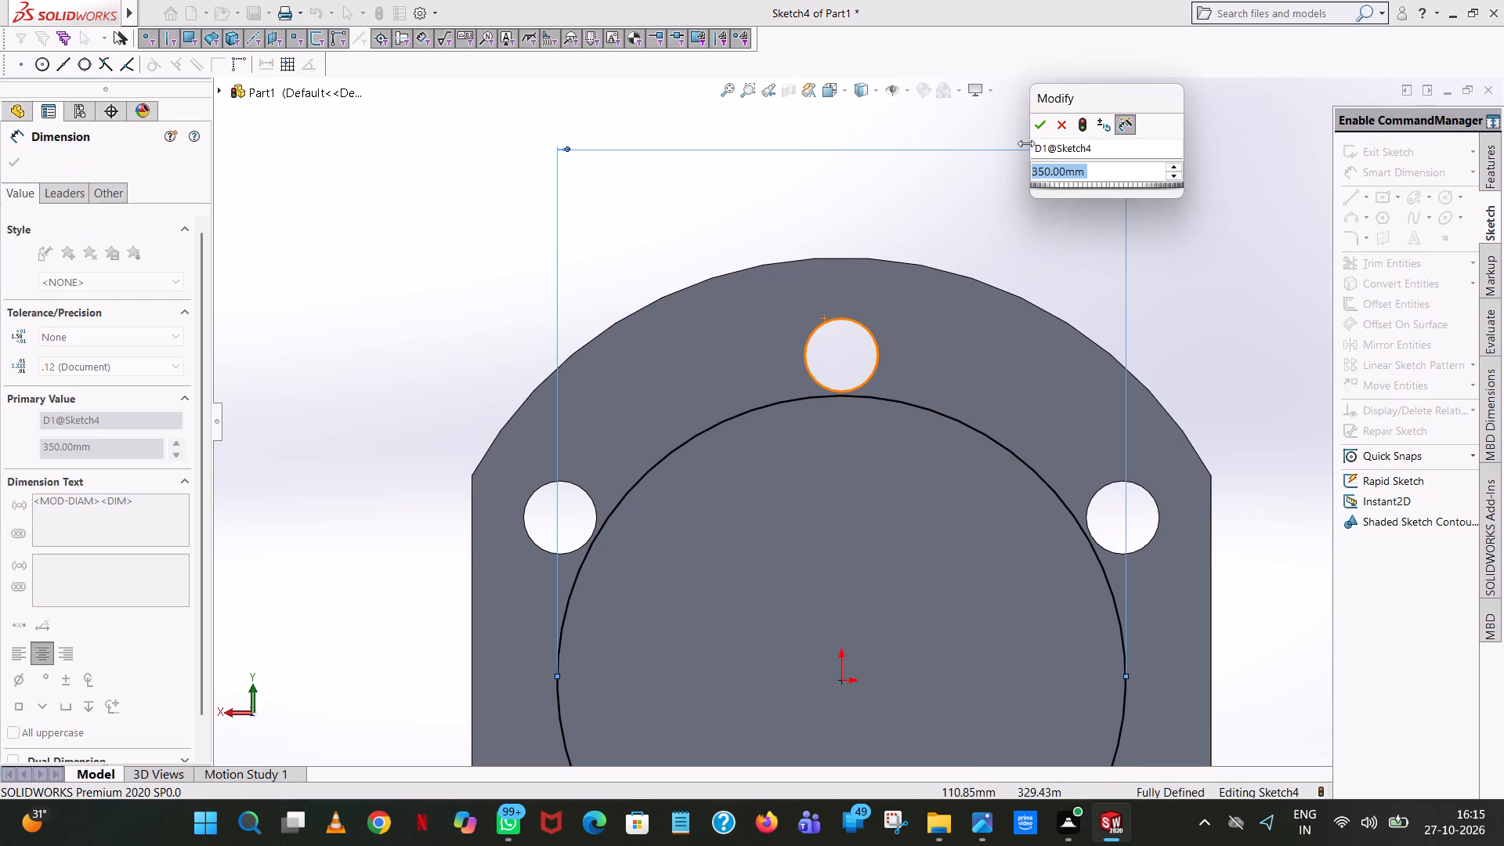
pyautogui.click(1037, 130)
pyautogui.click(778, 168)
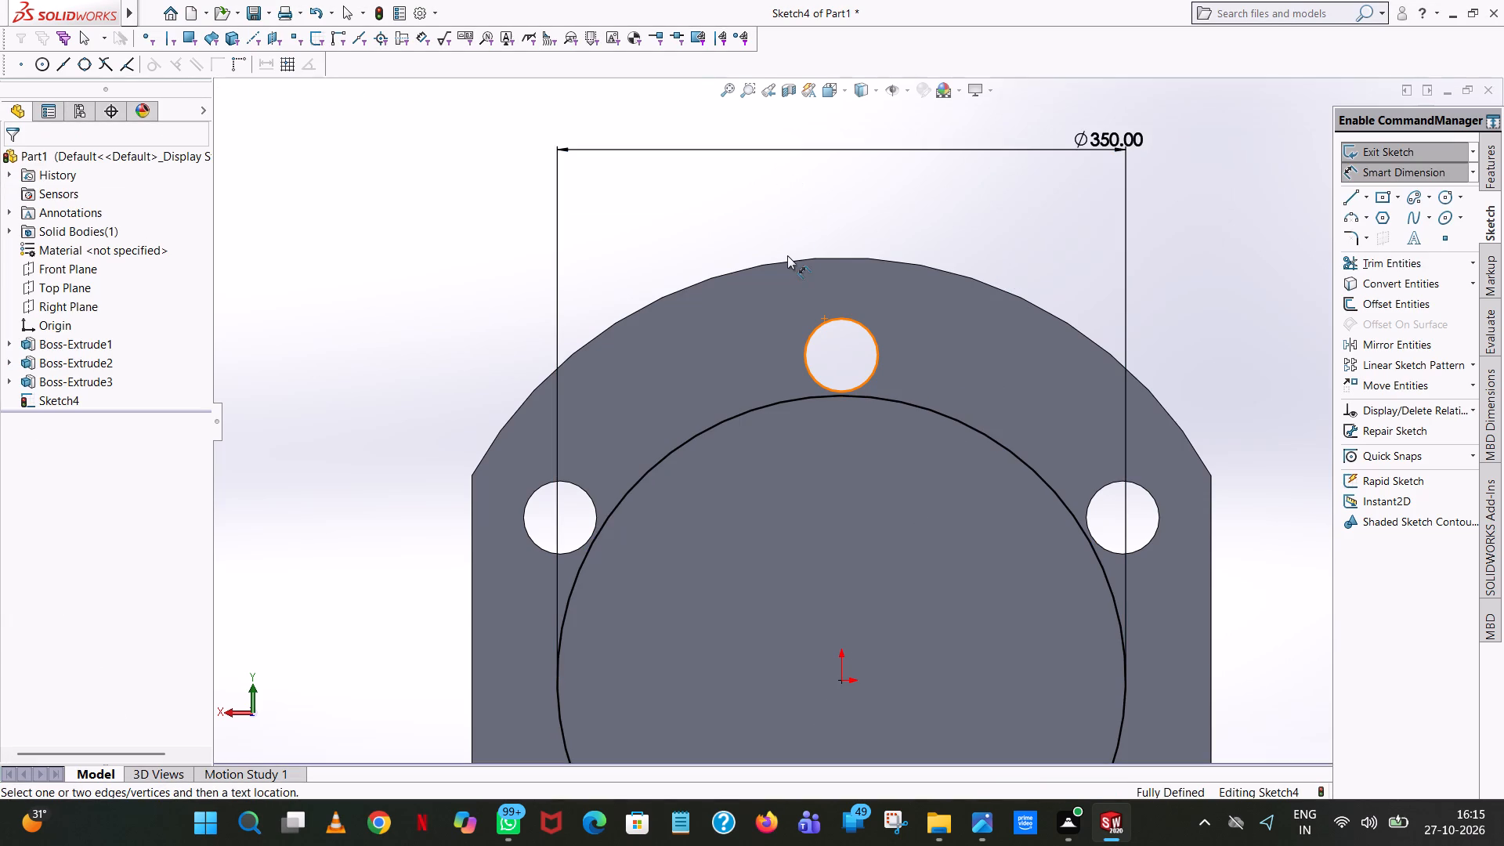
# Extrude the 350 mm circle as a blind boss outward from the flange, with depth 780-600 (180 mm) and merged result.
pyautogui.scroll(7, 787, 256)
pyautogui.moveTo(1017, 483); pyautogui.dragTo(1148, 478, button='middle')
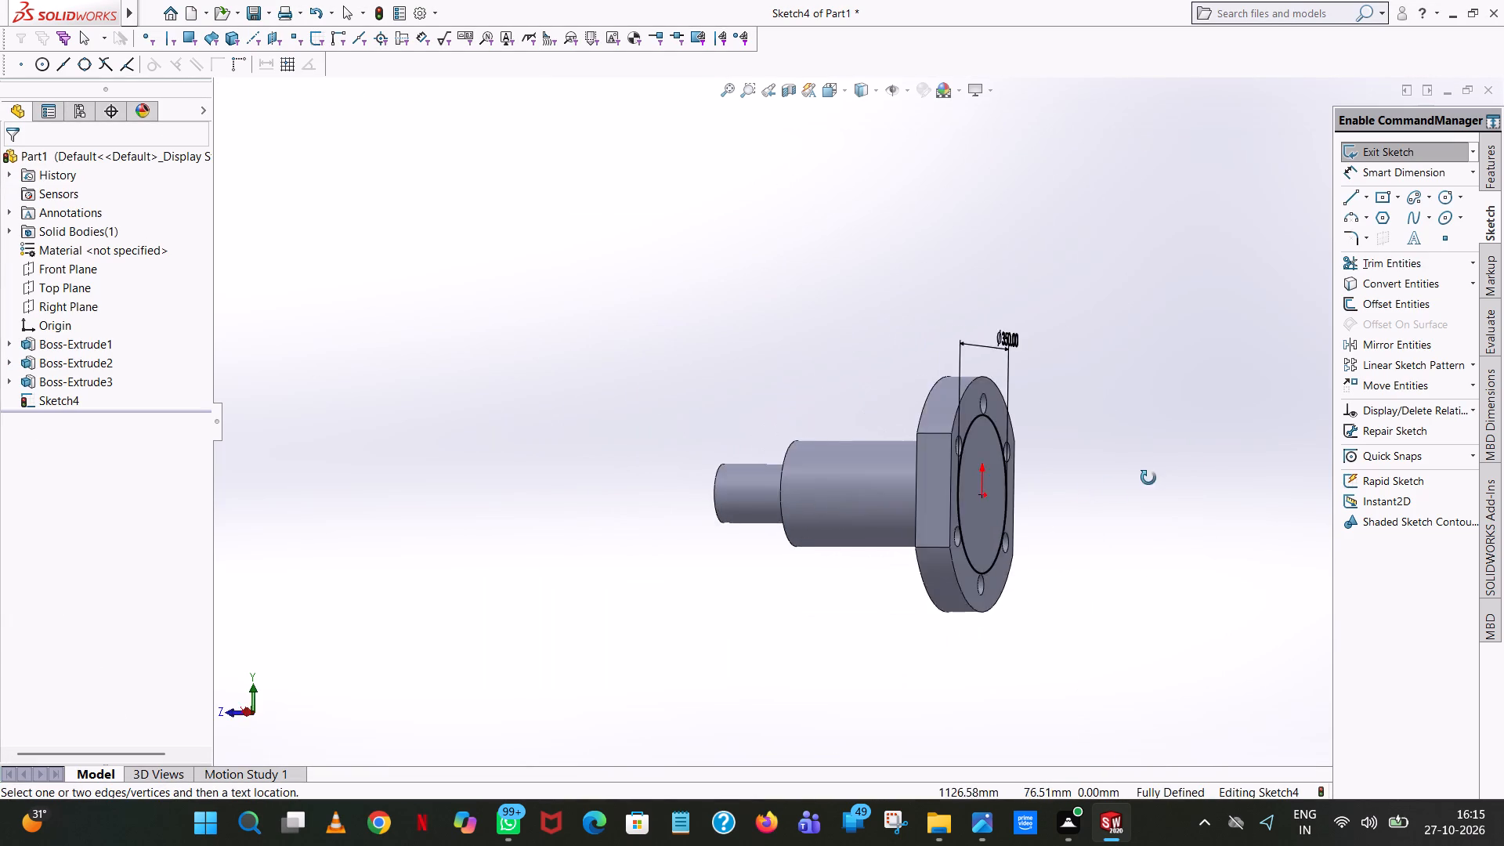
pyautogui.moveTo(1148, 478); pyautogui.dragTo(1191, 463, button='middle')
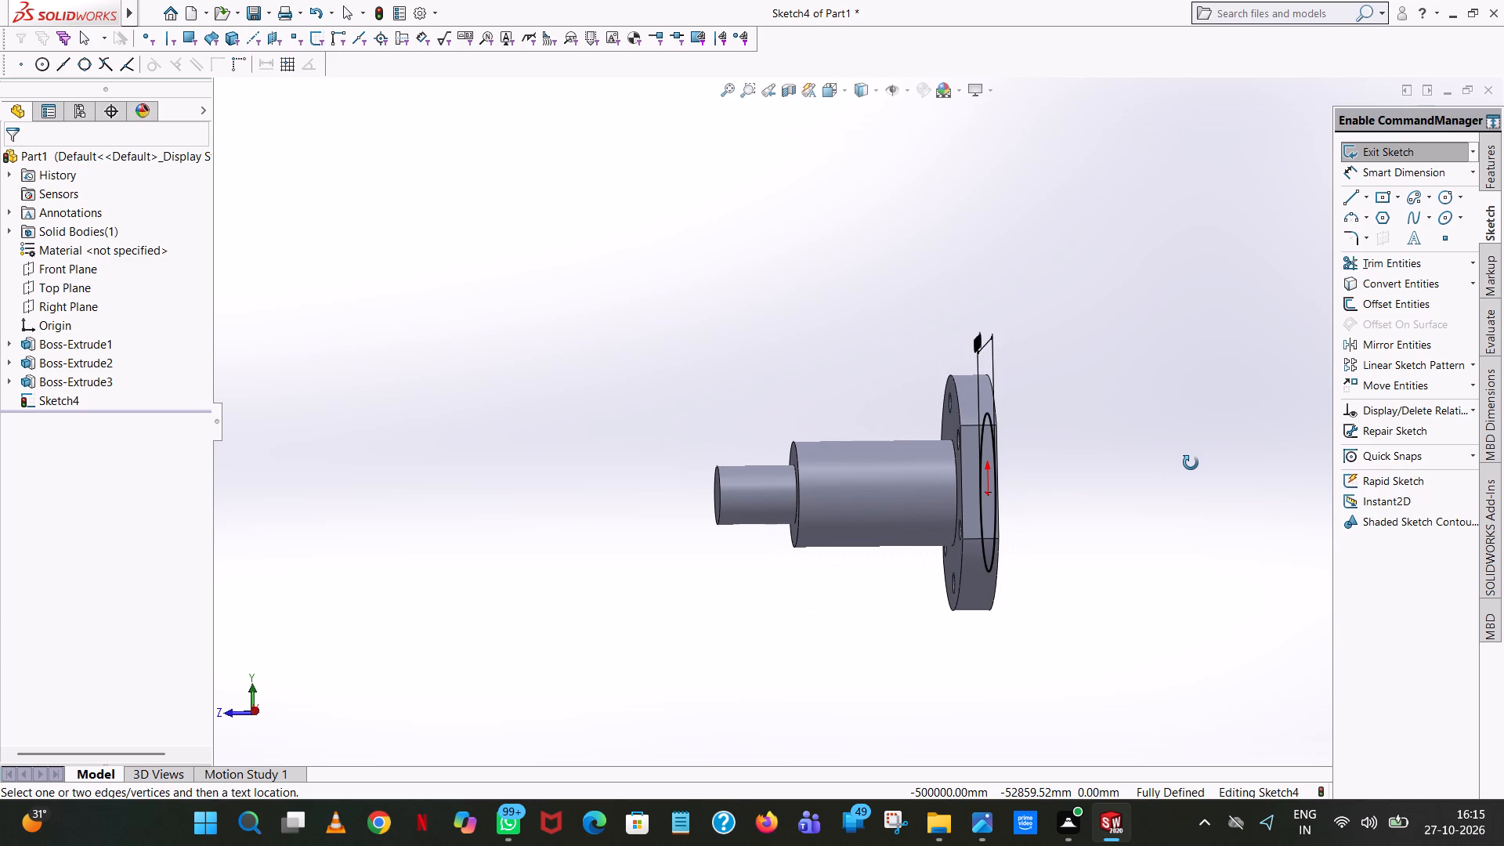
pyautogui.moveTo(1191, 463); pyautogui.dragTo(1191, 464, button='middle')
pyautogui.scroll(2, 1191, 464)
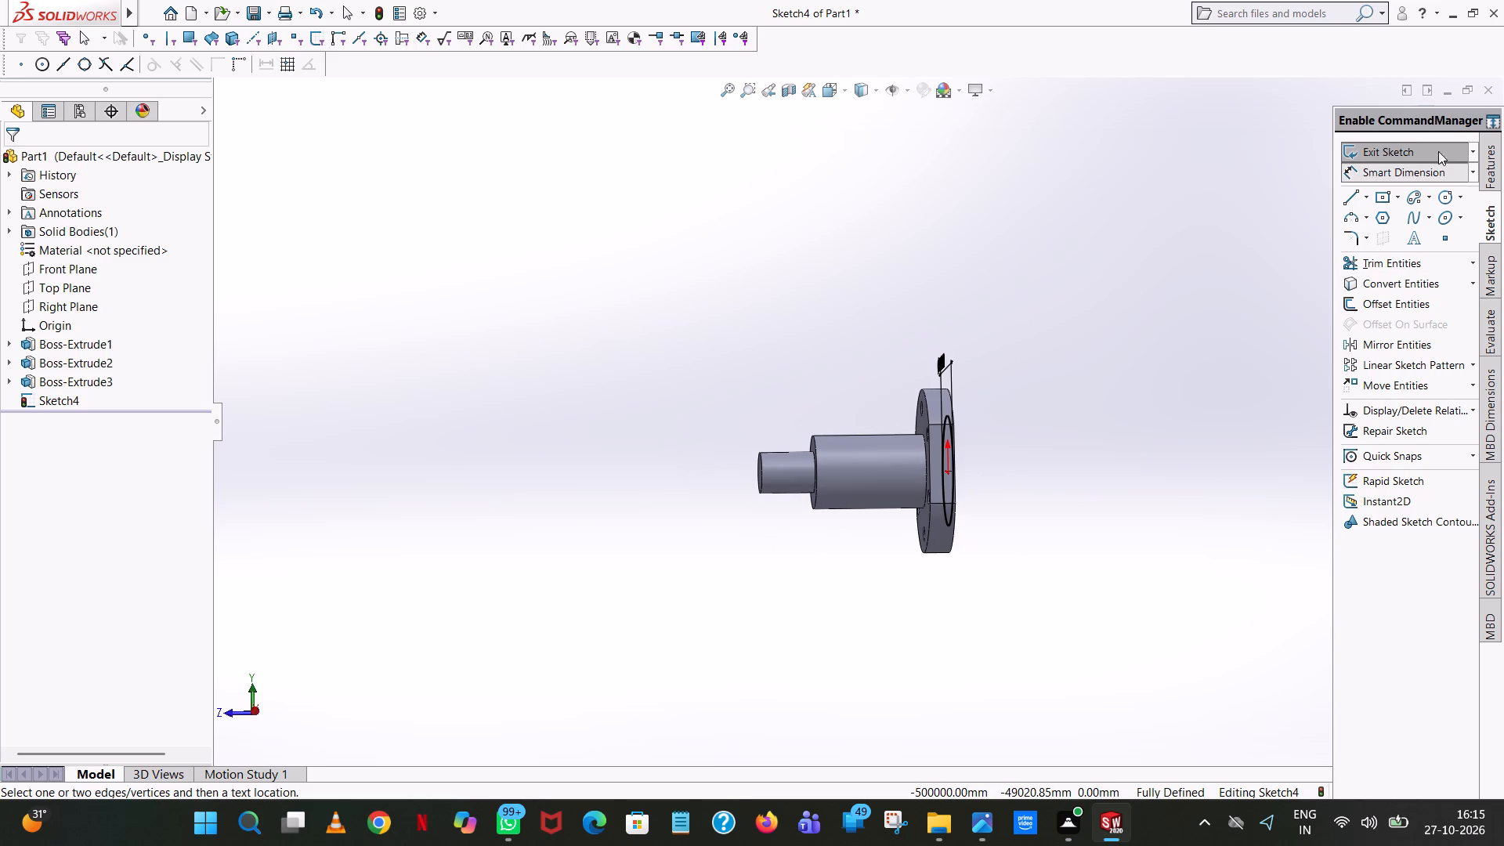
pyautogui.click(1491, 172)
pyautogui.click(1405, 153)
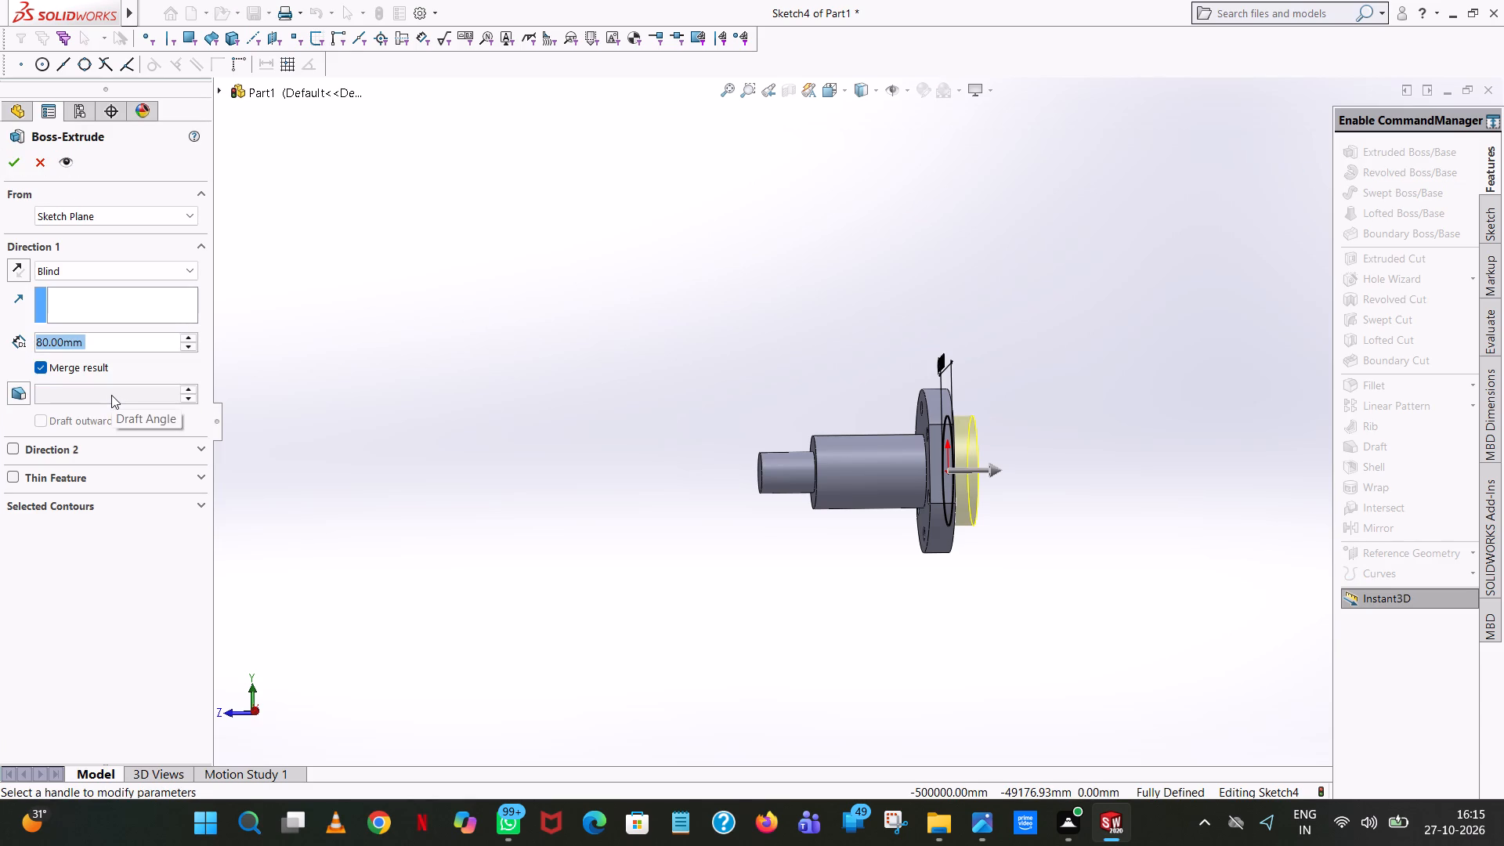
pyautogui.press('7')
pyautogui.write('80')
pyautogui.press('-')
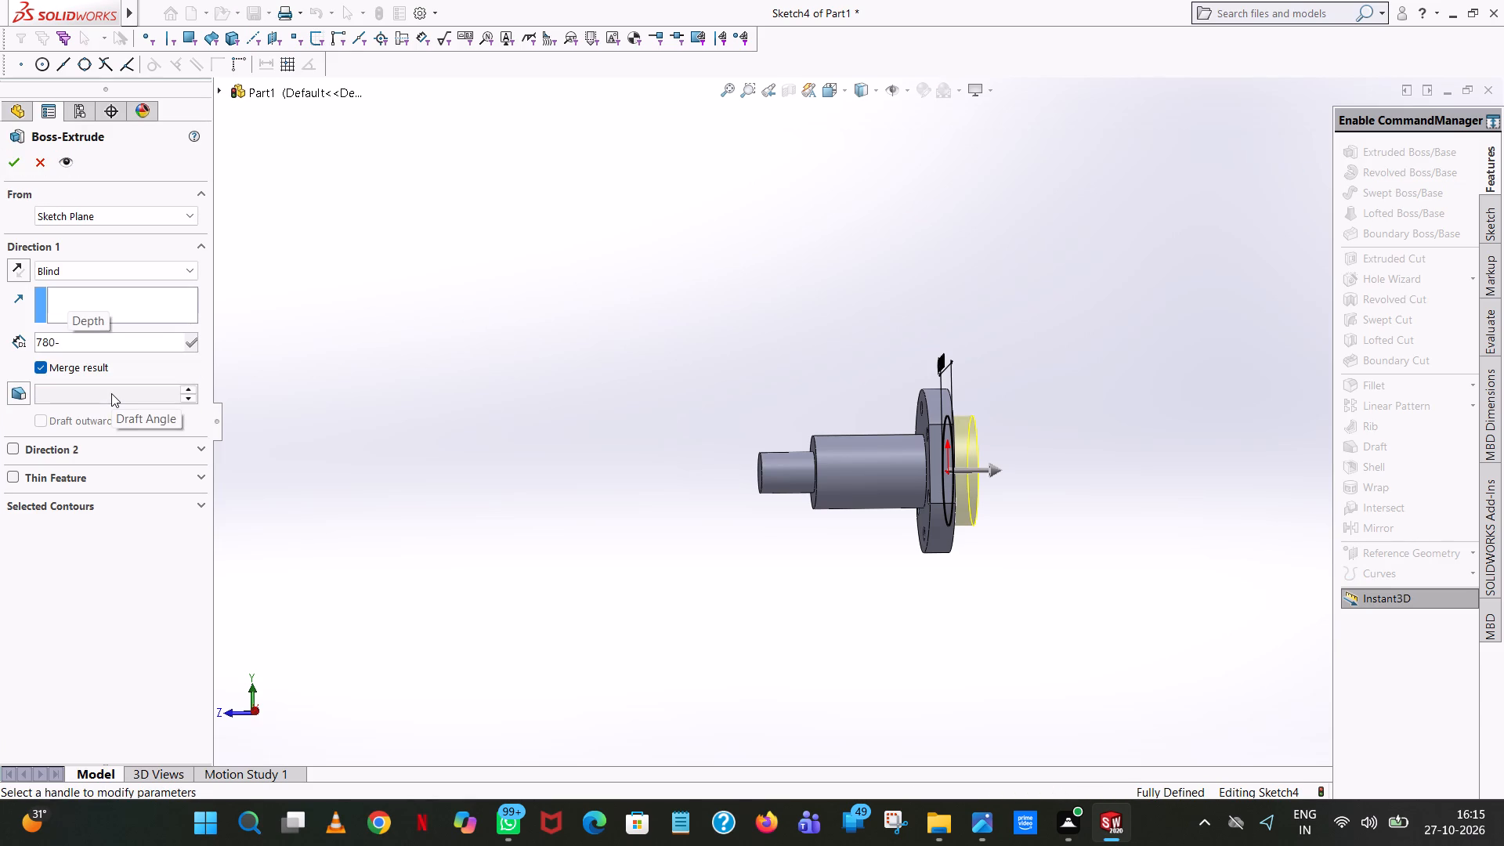
pyautogui.write('600')
pyautogui.press('Return')
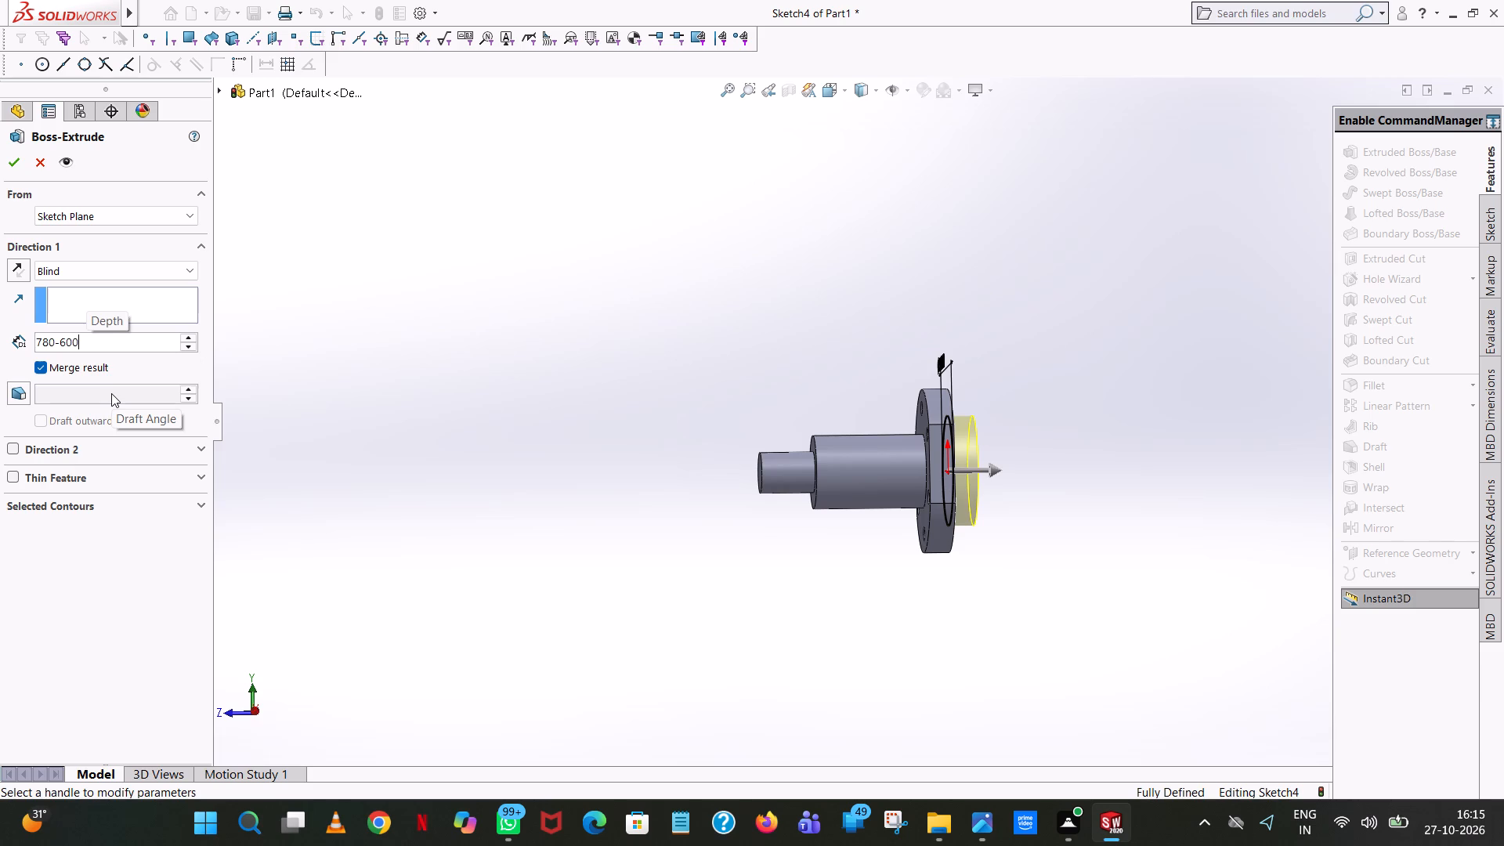
pyautogui.click(16, 161)
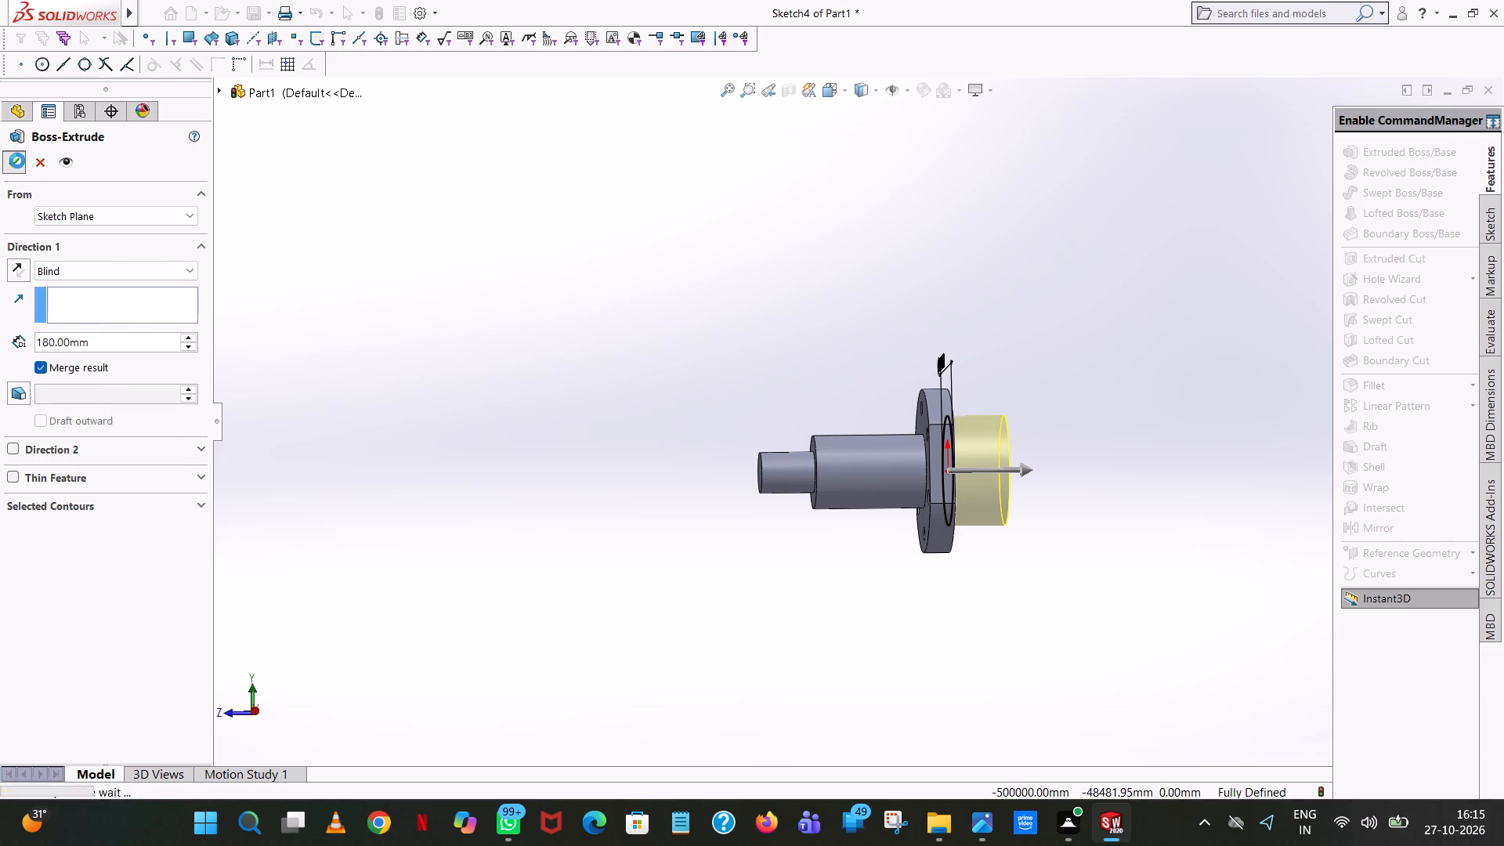
pyautogui.click(1057, 439)
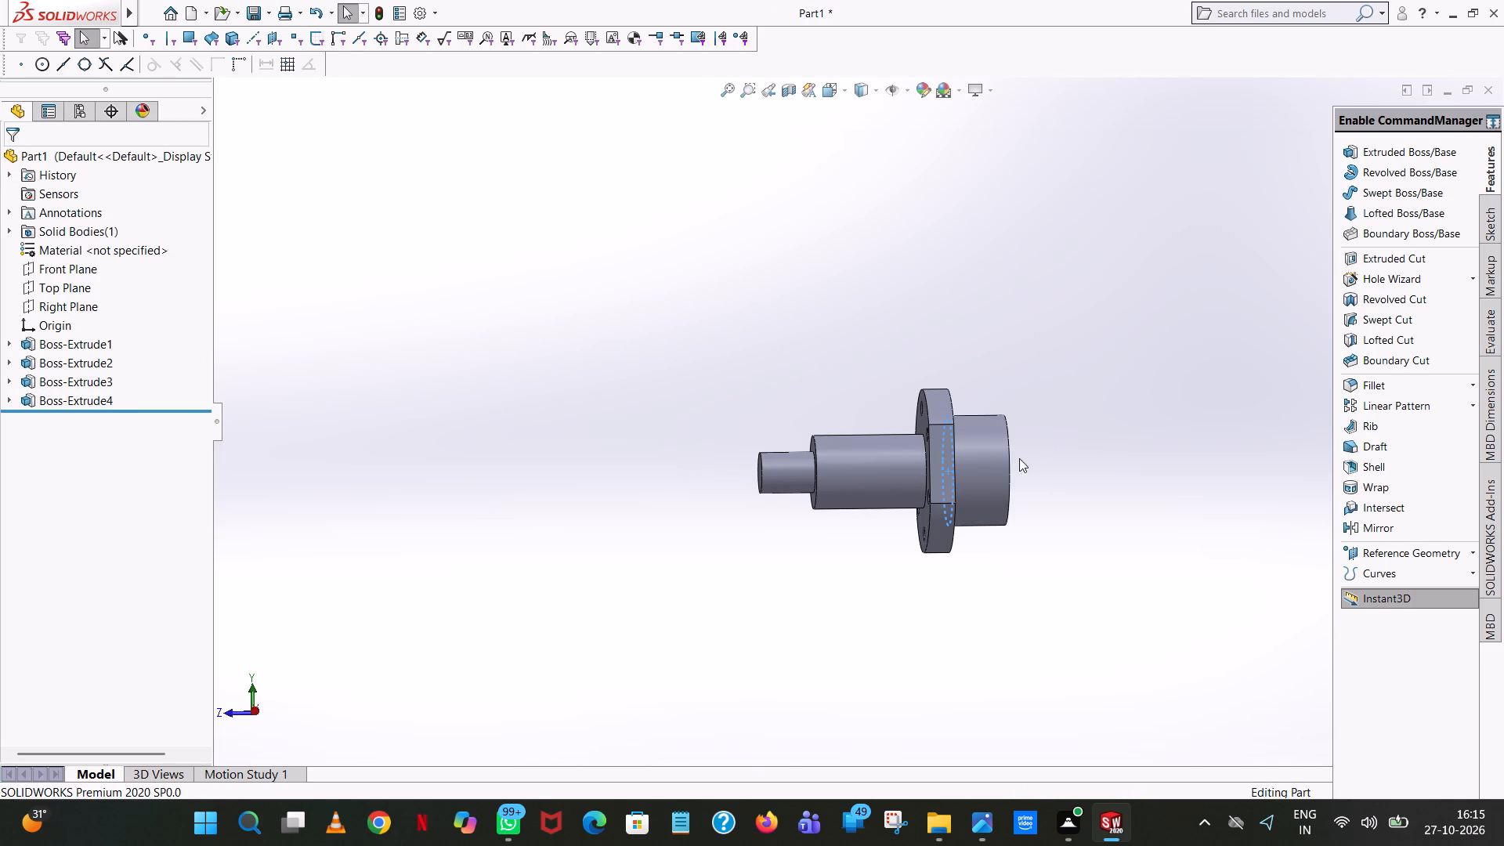
# Examine the part from several angles, including the new boss and the flange holes around it.
pyautogui.moveTo(985, 479); pyautogui.dragTo(1114, 694, button='middle')
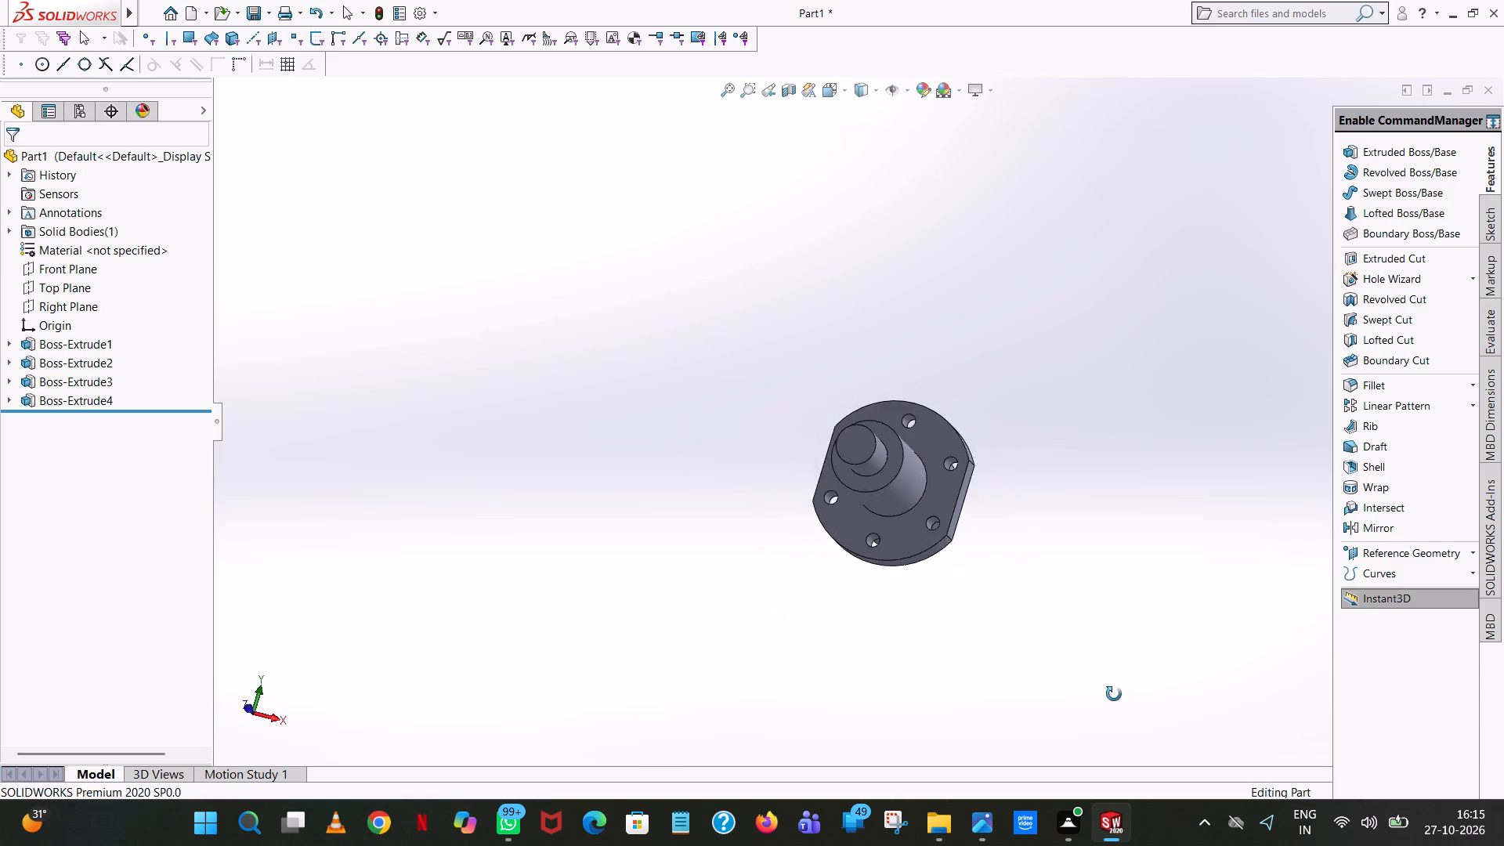
pyautogui.moveTo(1114, 694); pyautogui.dragTo(963, 630, button='middle')
pyautogui.scroll(-5, 935, 490)
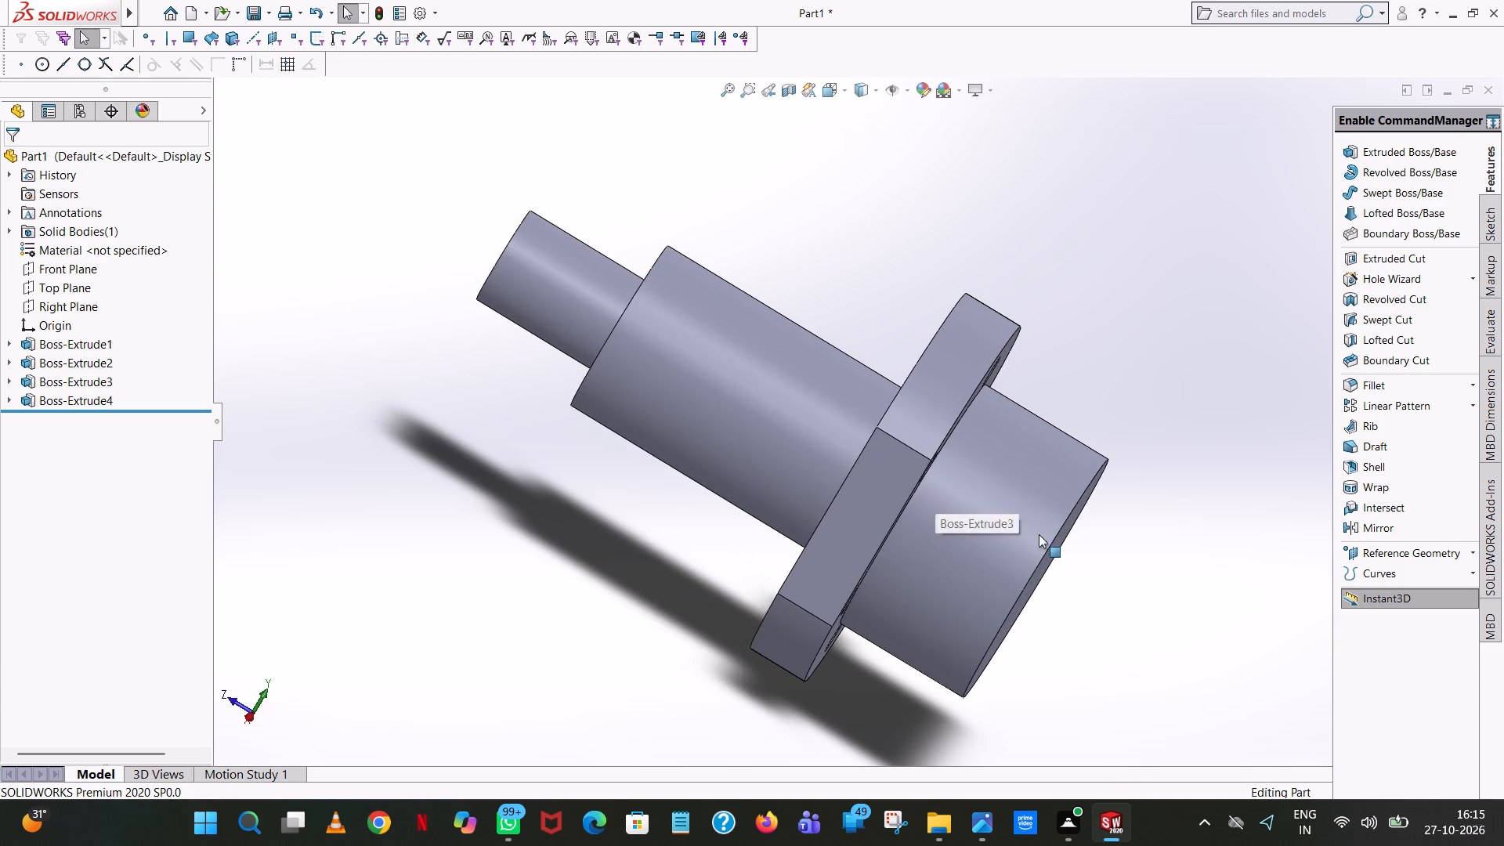
pyautogui.scroll(-1, 1089, 544)
pyautogui.moveTo(1090, 544); pyautogui.dragTo(1026, 620, button='middle')
pyautogui.scroll(1, 1141, 477)
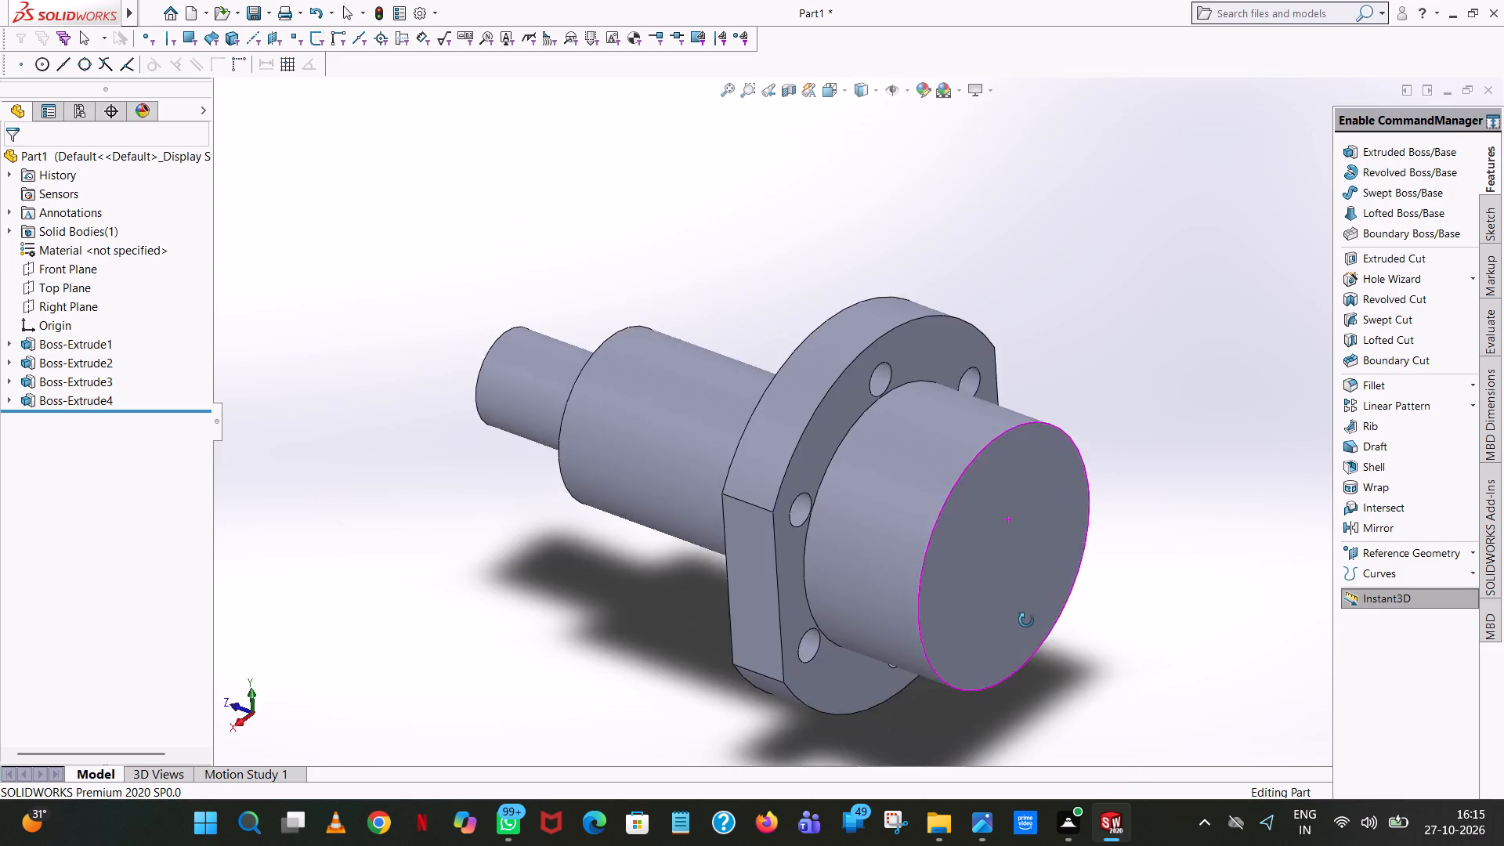
pyautogui.moveTo(1026, 620); pyautogui.dragTo(1035, 518, button='middle')
pyautogui.scroll(-3, 1035, 517)
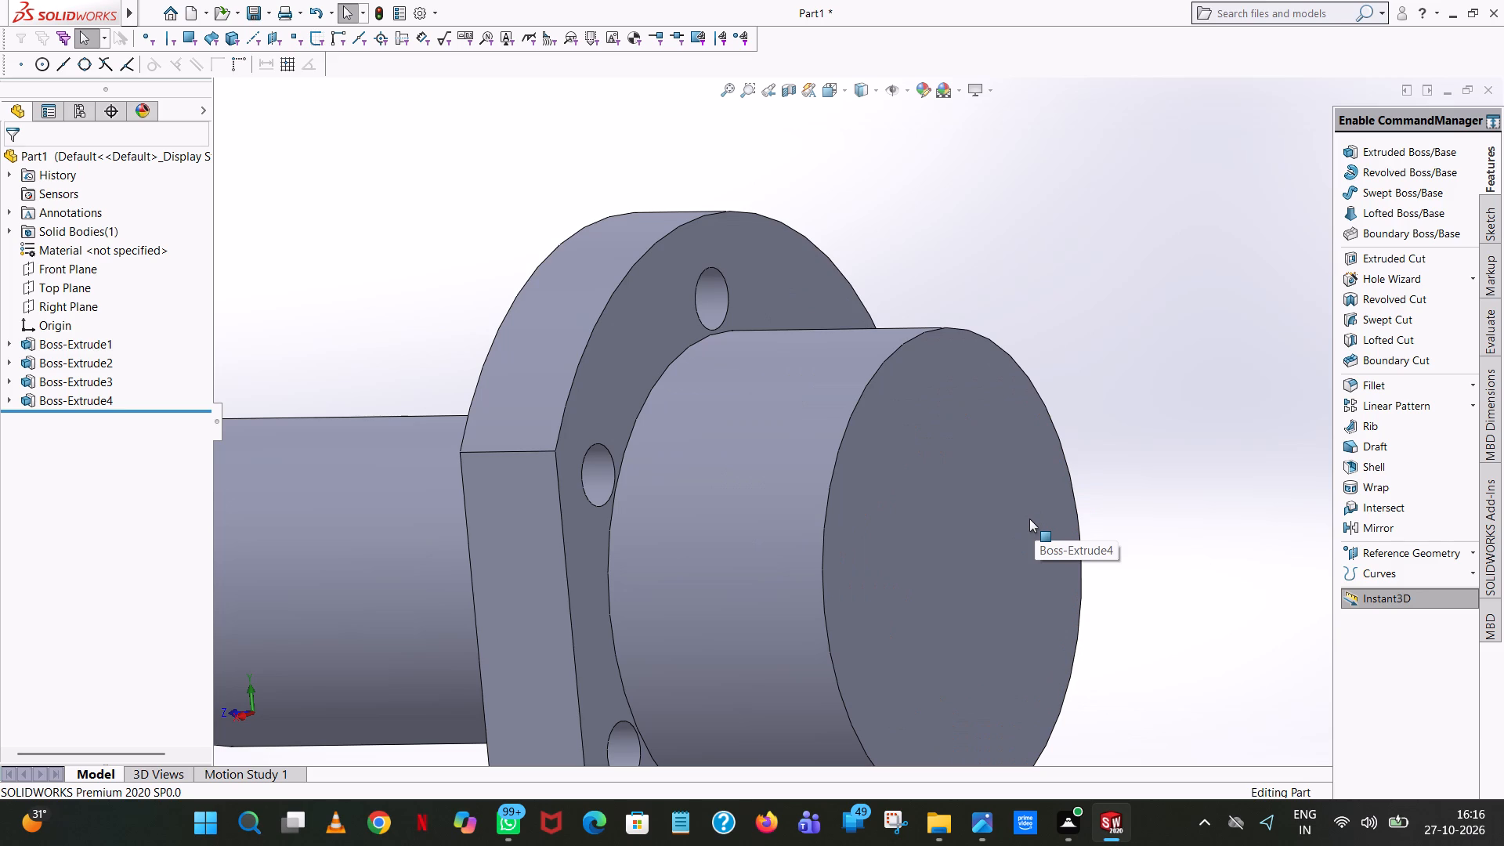
pyautogui.scroll(-1, 1029, 519)
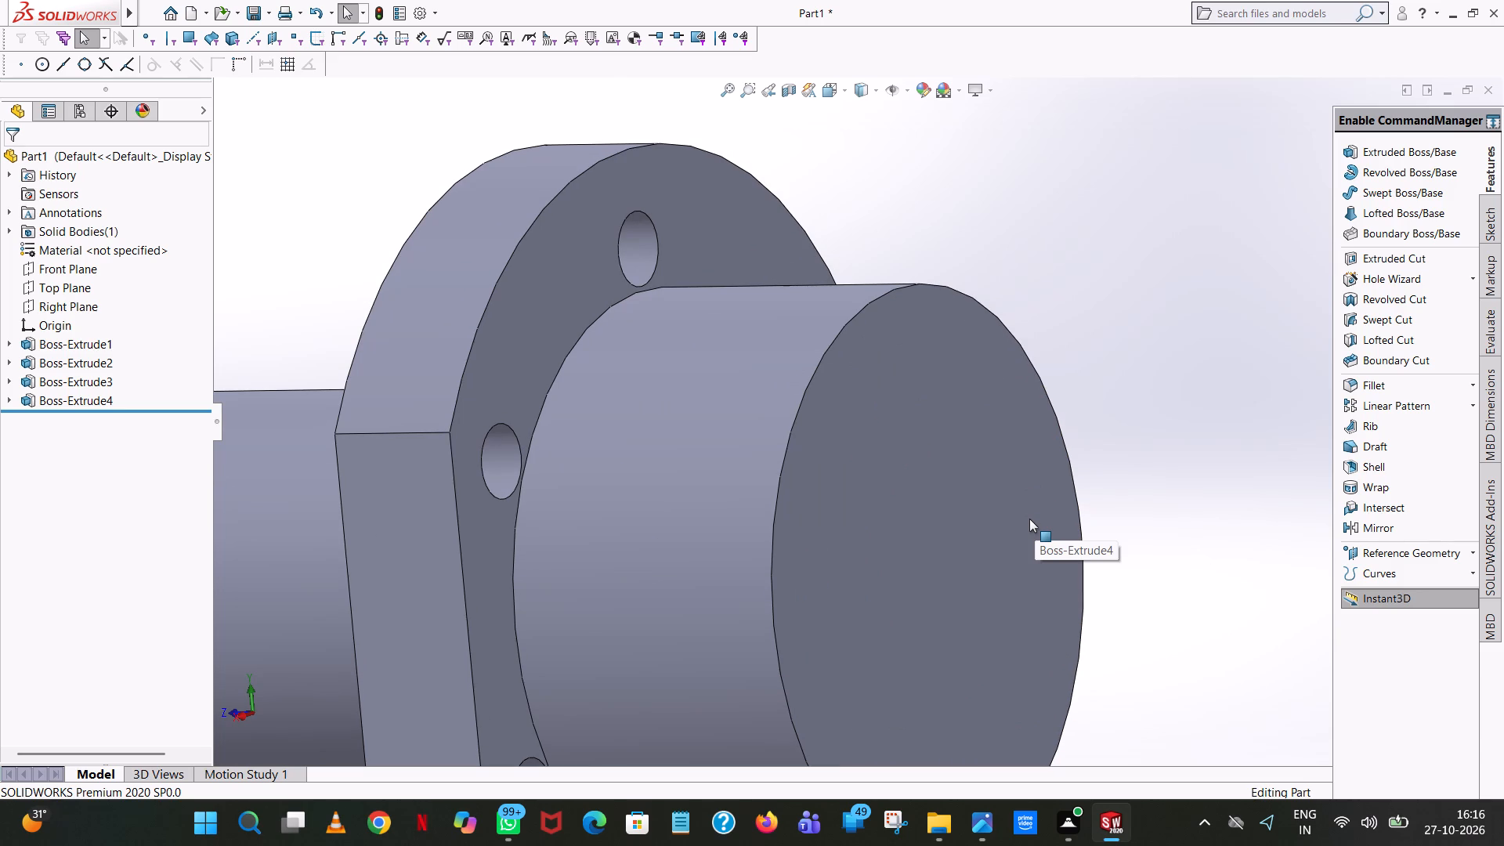
pyautogui.scroll(5, 1029, 519)
pyautogui.scroll(-1, 1029, 519)
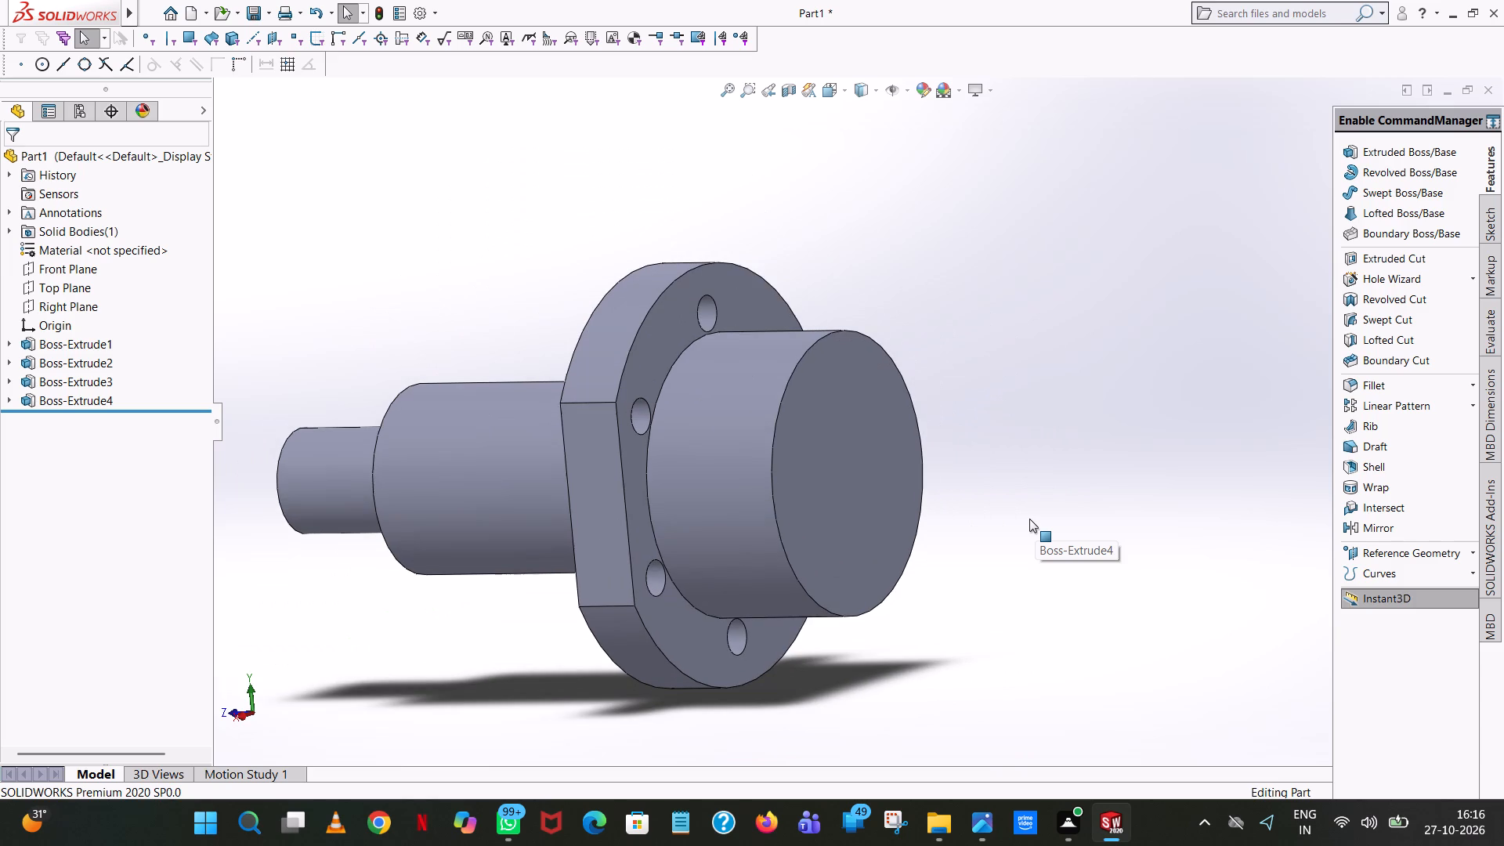
pyautogui.scroll(-1, 1029, 519)
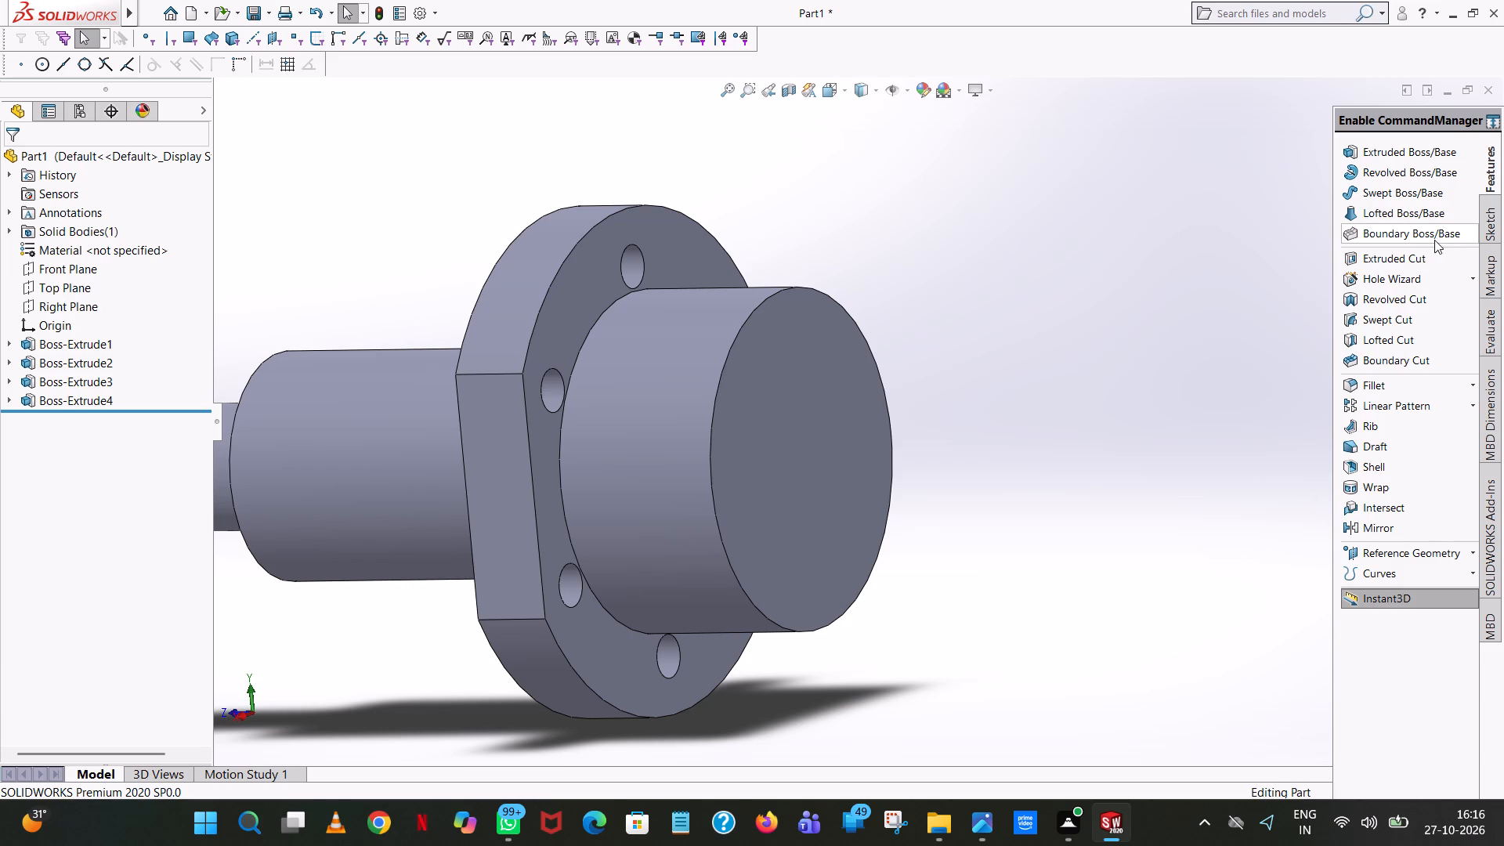
# Start a boss sketch on the 350 mm boss's end face and draw an origin-centred circle with radius 220/2 (110 mm).
pyautogui.click(1383, 150)
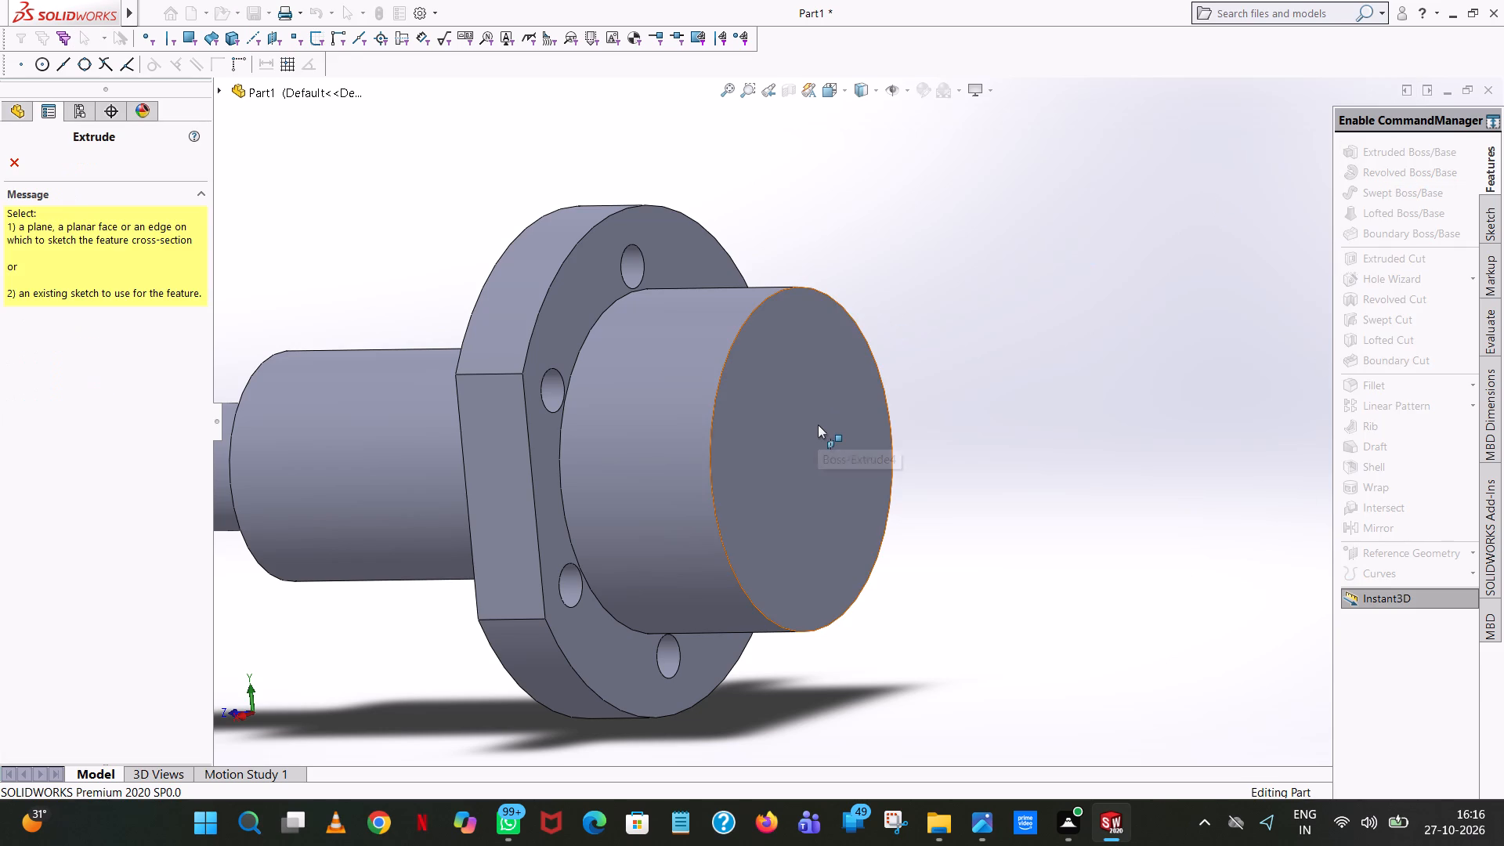
pyautogui.click(818, 425)
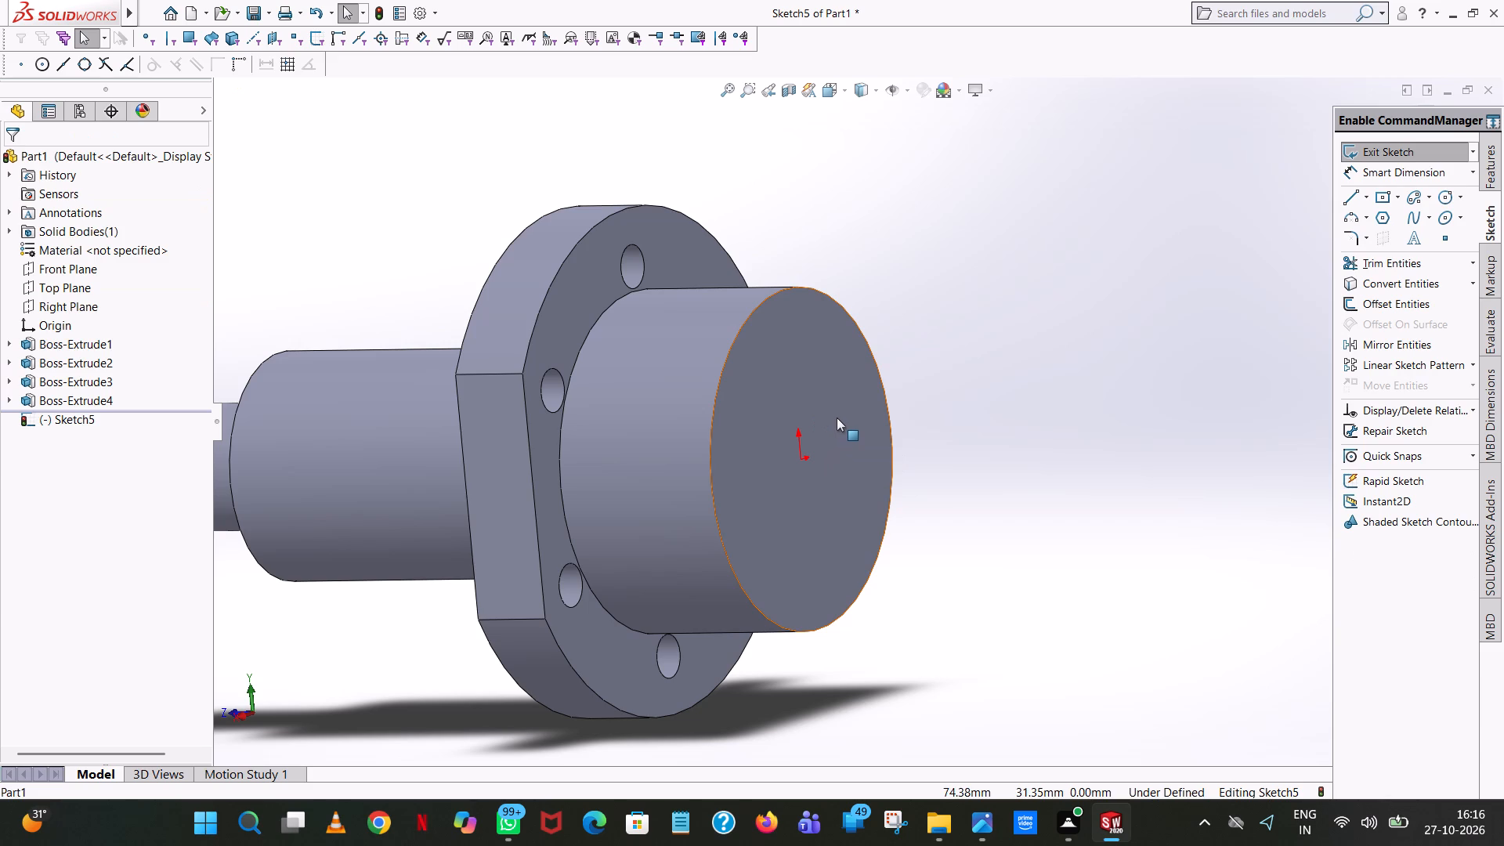
pyautogui.scroll(1, 837, 418)
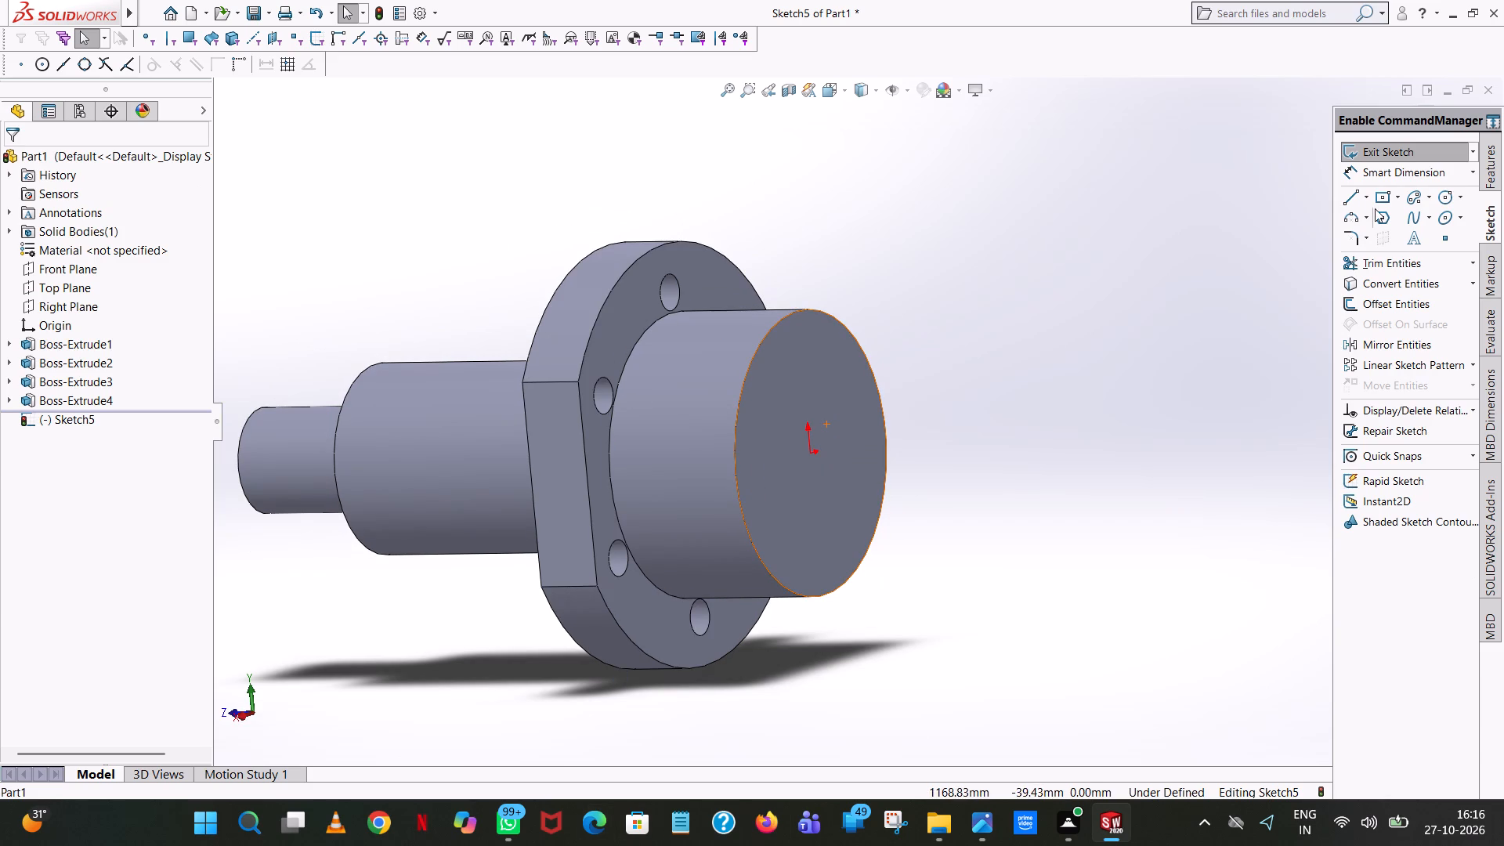
pyautogui.click(1441, 189)
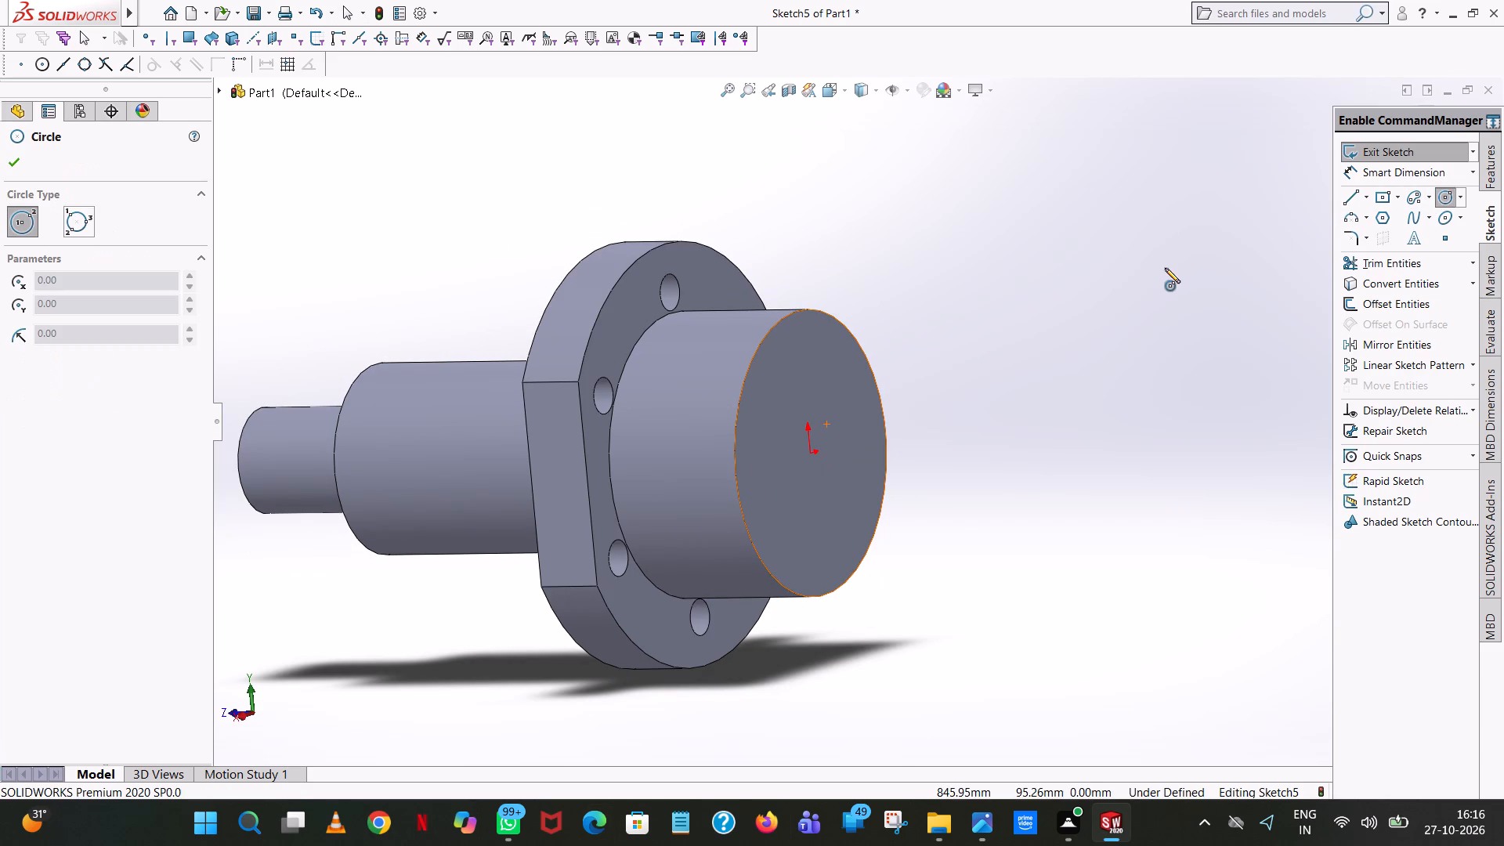
pyautogui.moveTo(1104, 319); pyautogui.dragTo(987, 345, button='middle')
pyautogui.scroll(1, 987, 345)
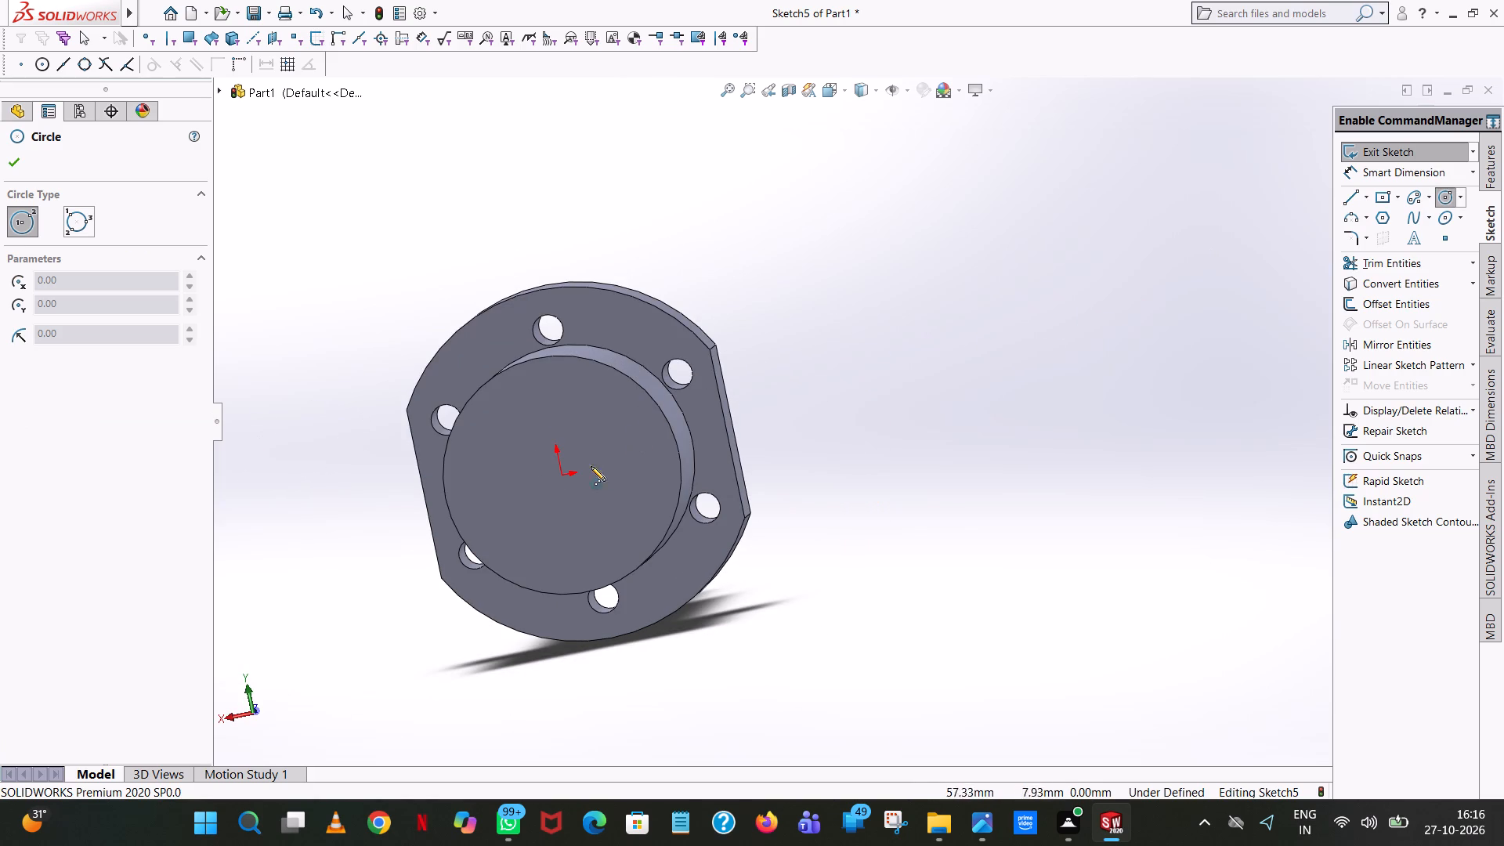
pyautogui.click(562, 475)
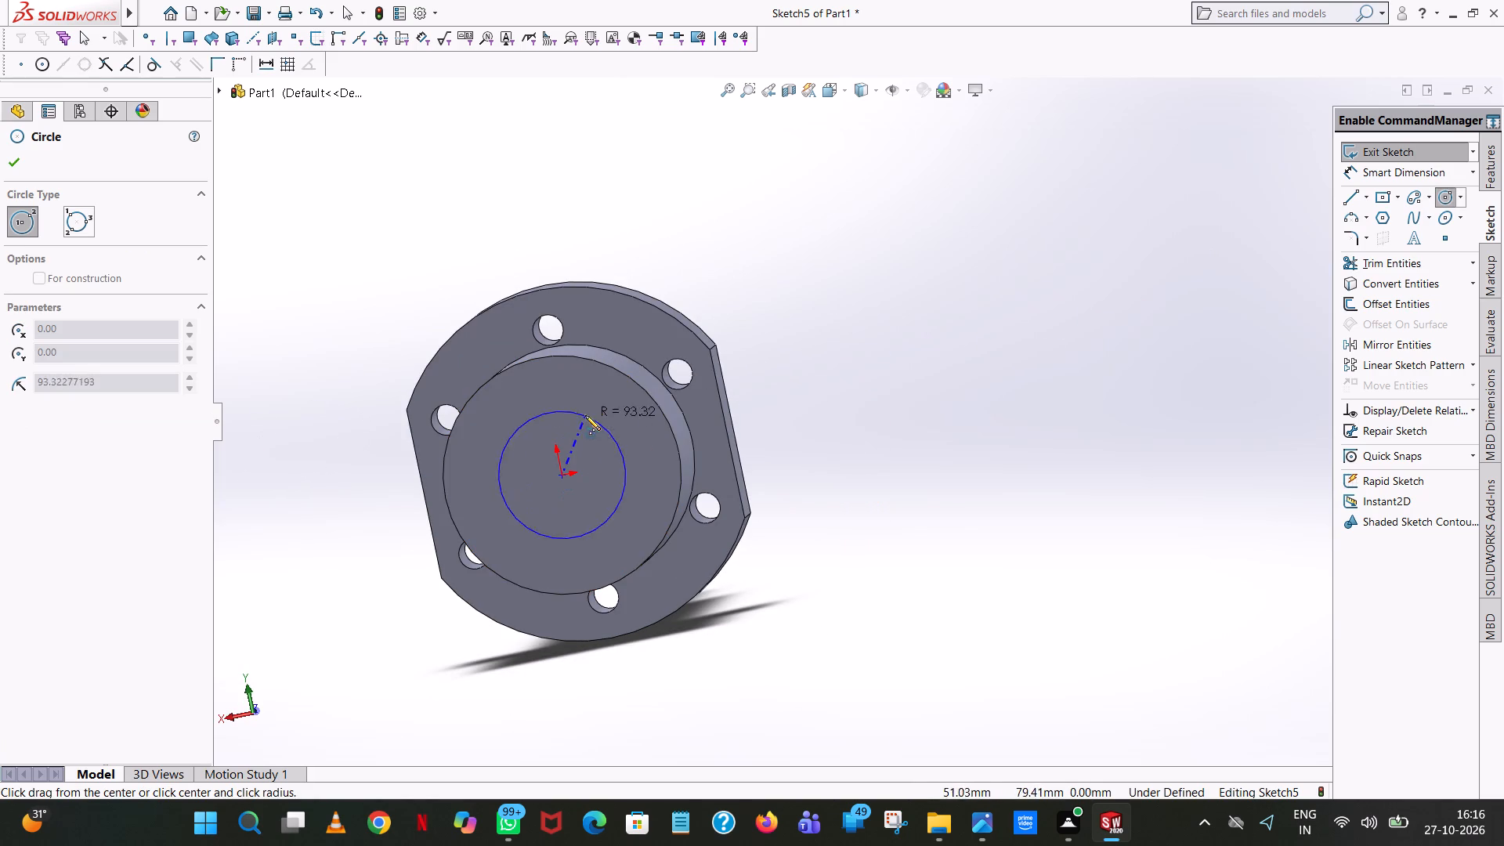
pyautogui.click(592, 398)
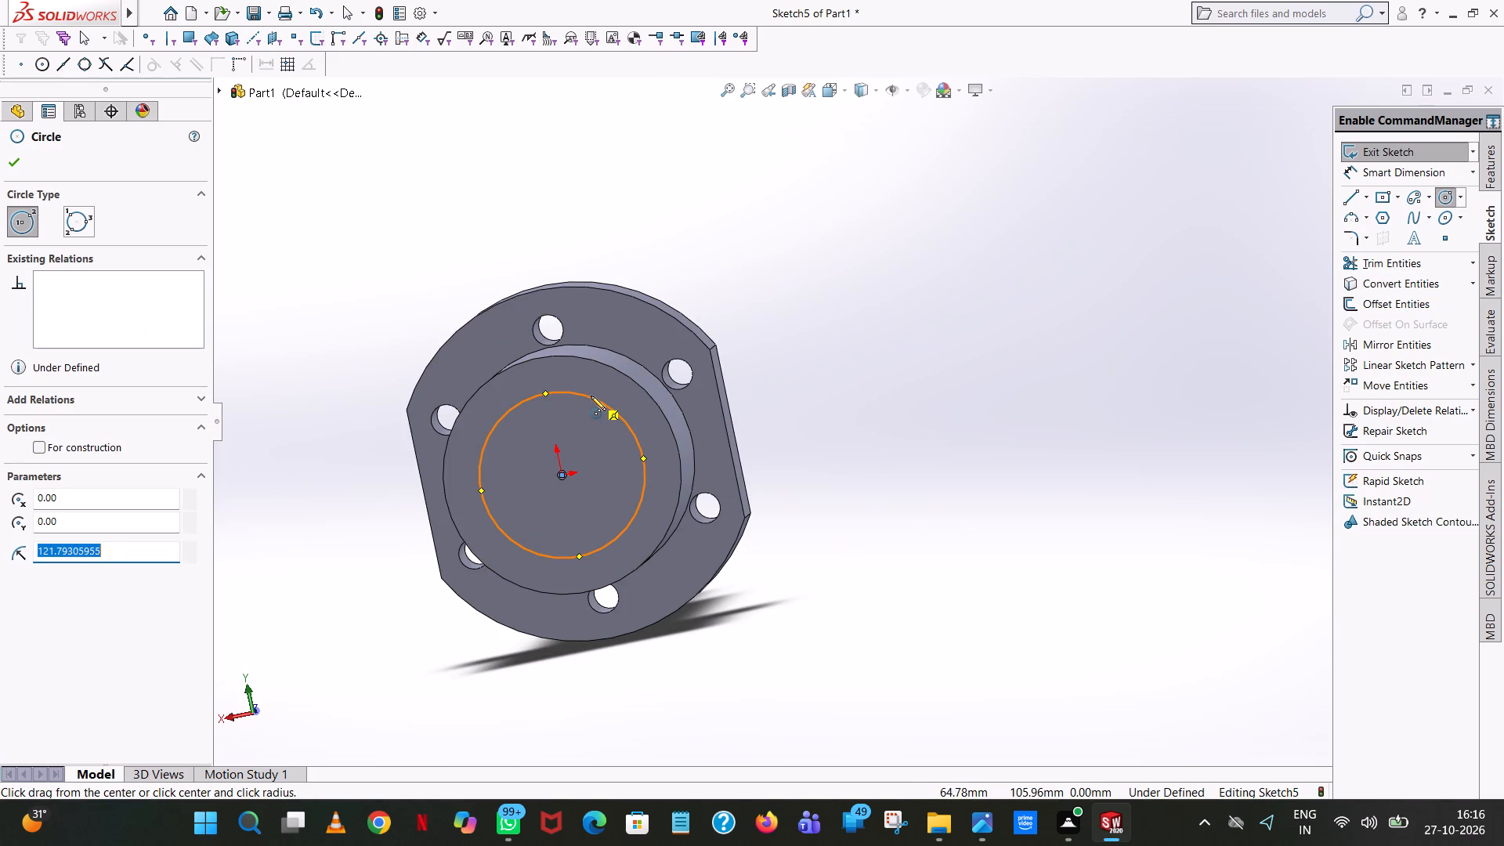
pyautogui.write('22')
pyautogui.press('0')
pyautogui.press('/')
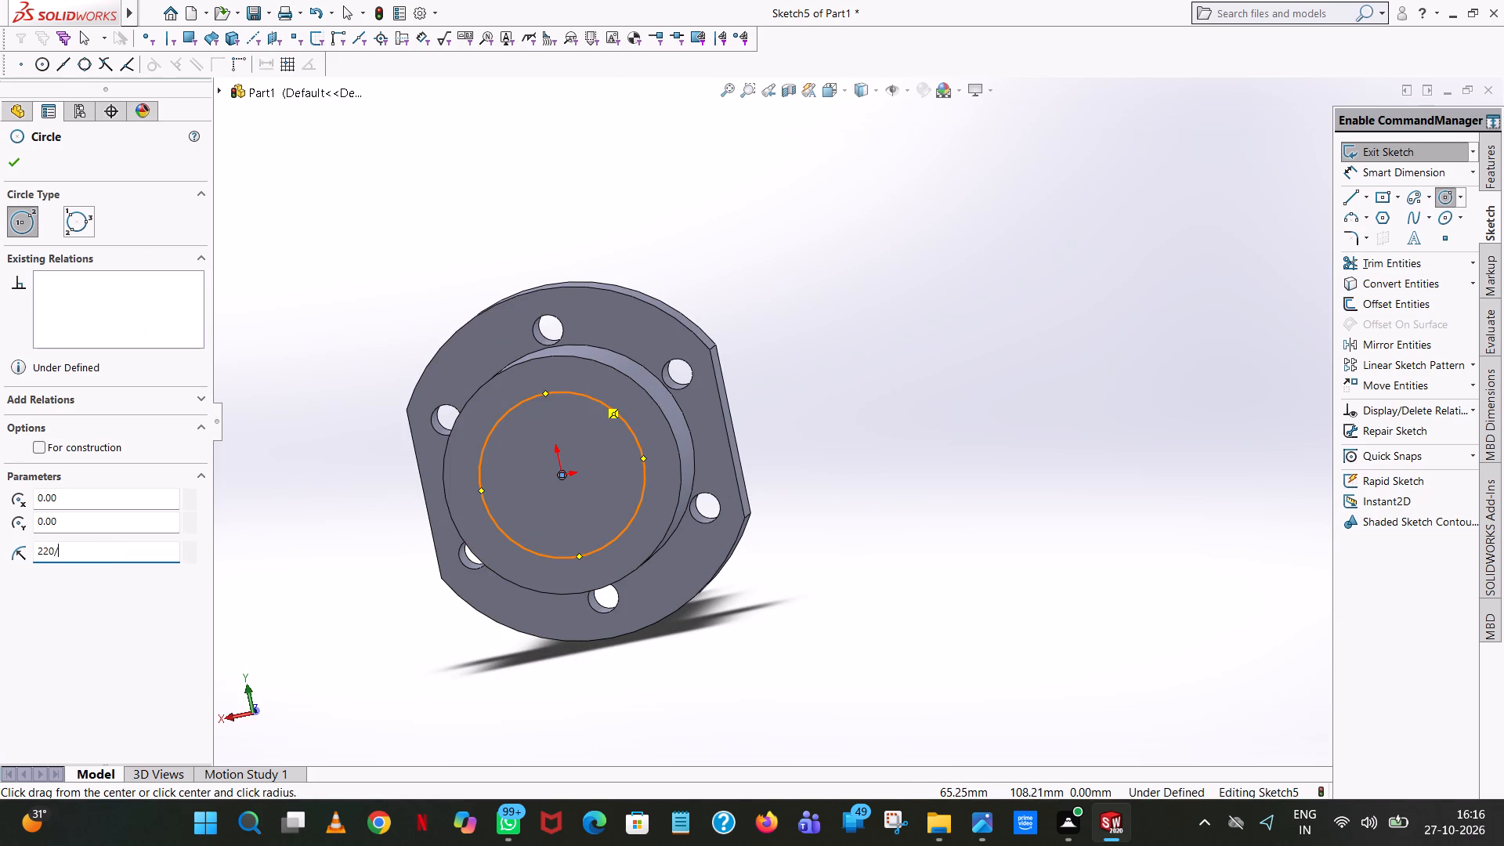
pyautogui.press('2')
pyautogui.press('Return')
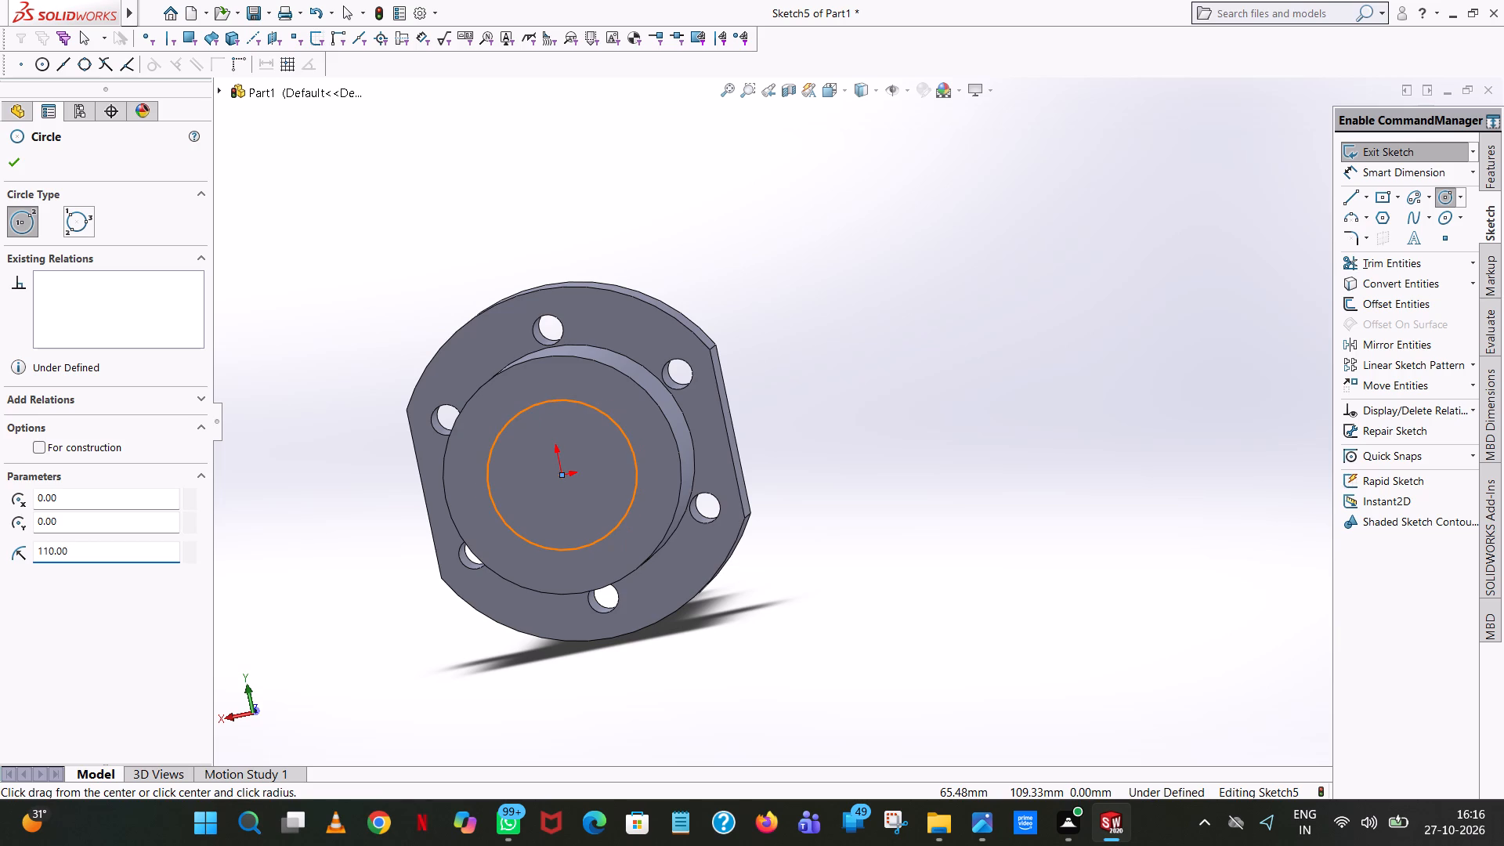
pyautogui.click(18, 161)
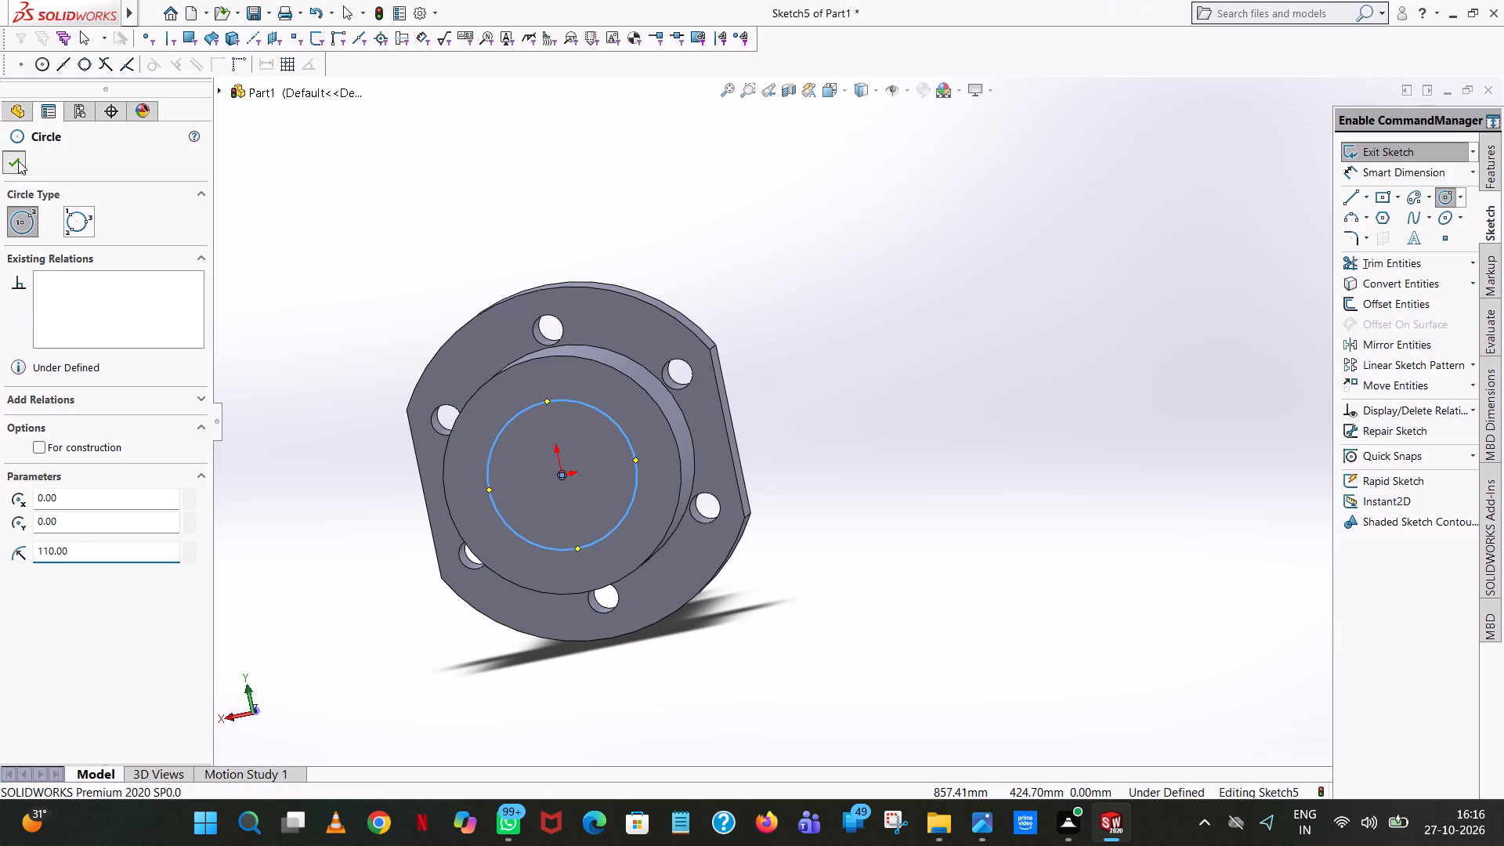
pyautogui.click(858, 293)
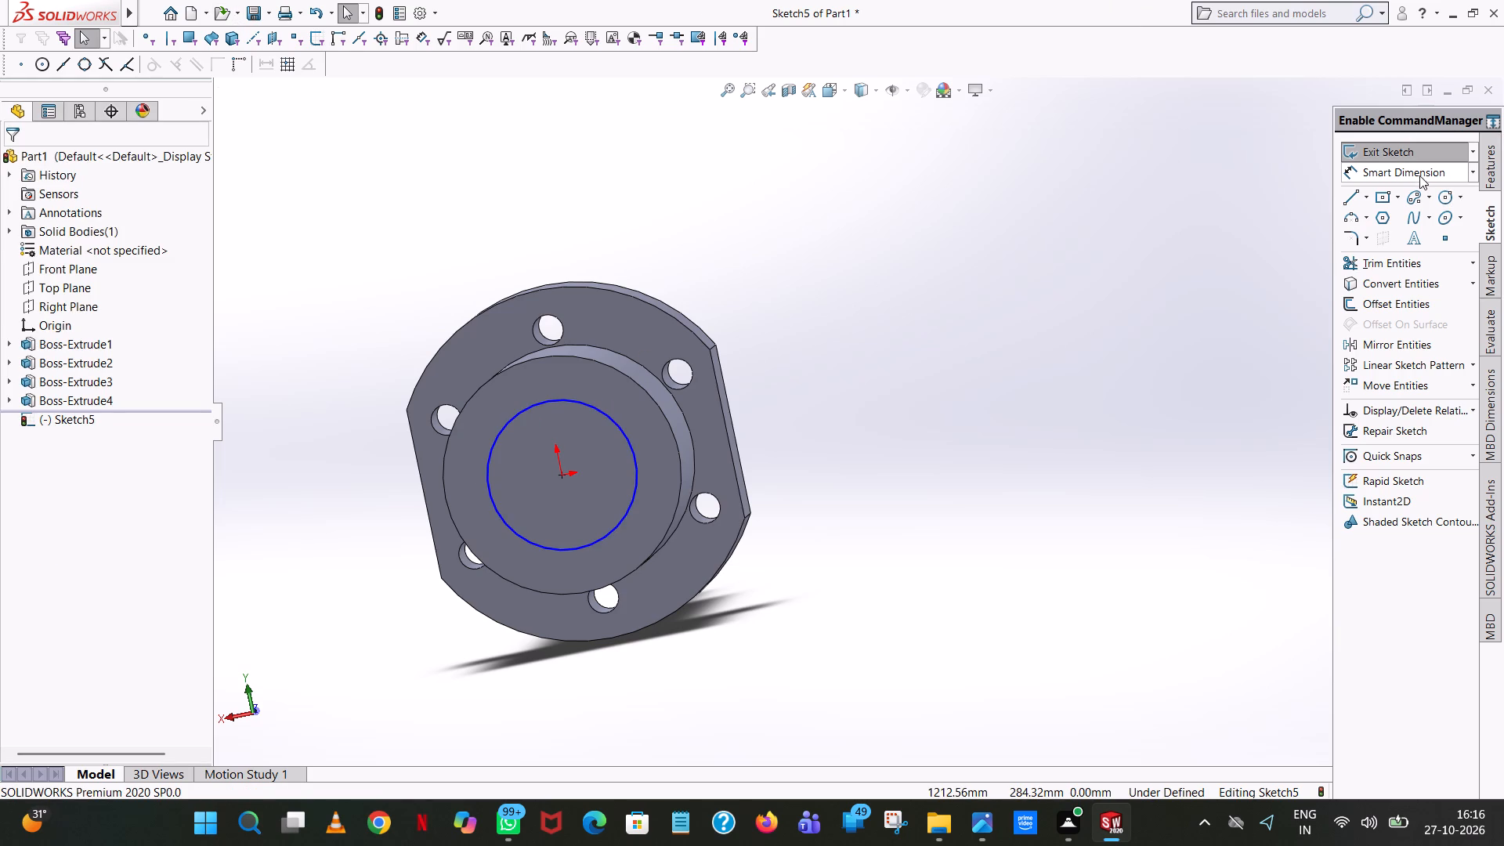
# Dimension the diameter of the new circle on the 350 mm boss's end face, keeping 220 mm.
pyautogui.click(1419, 174)
pyautogui.click(608, 415)
pyautogui.click(830, 205)
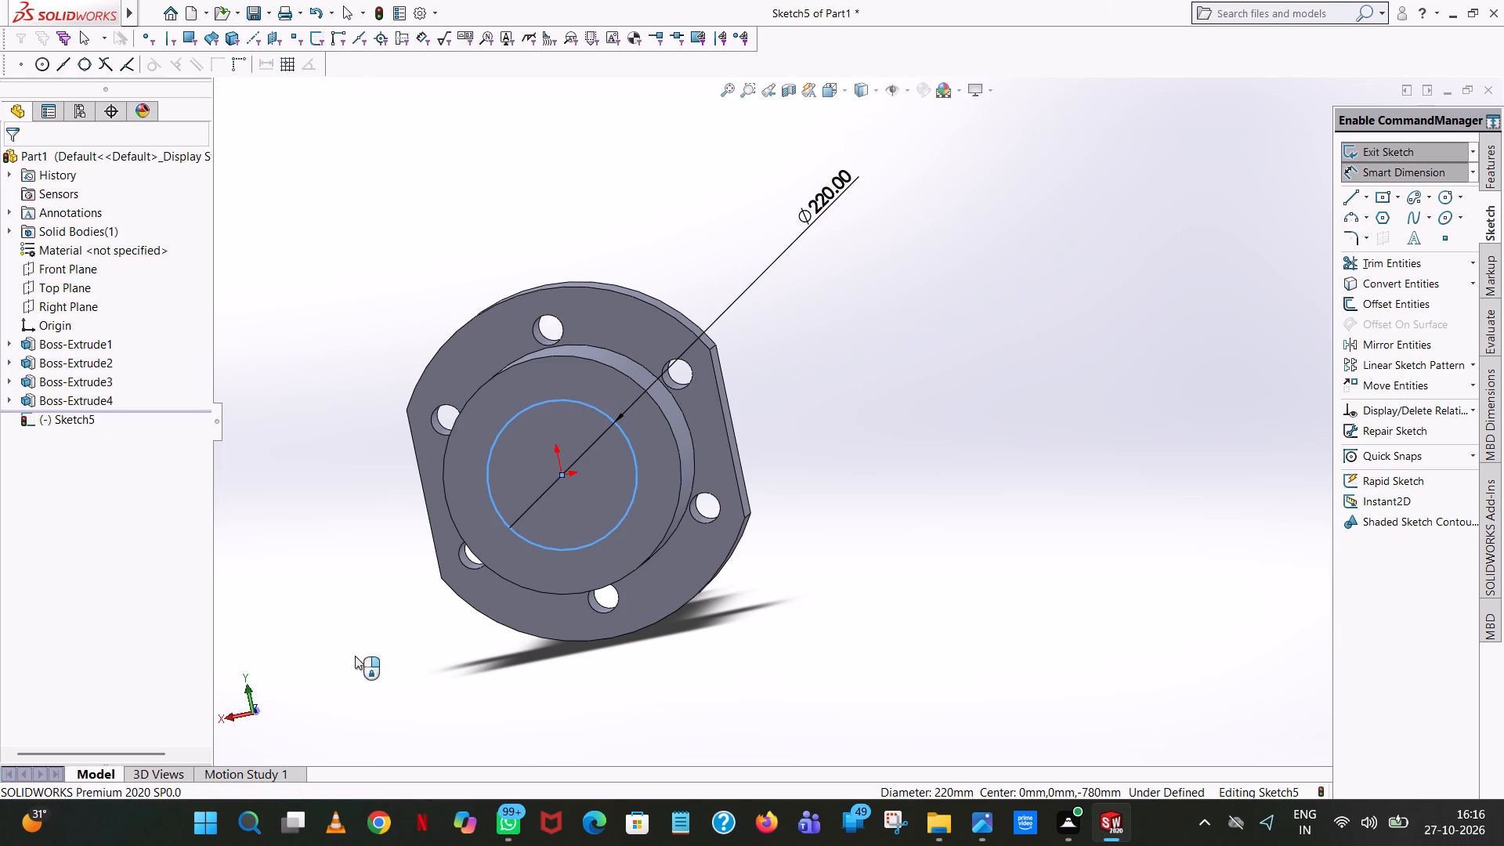
pyautogui.click(762, 182)
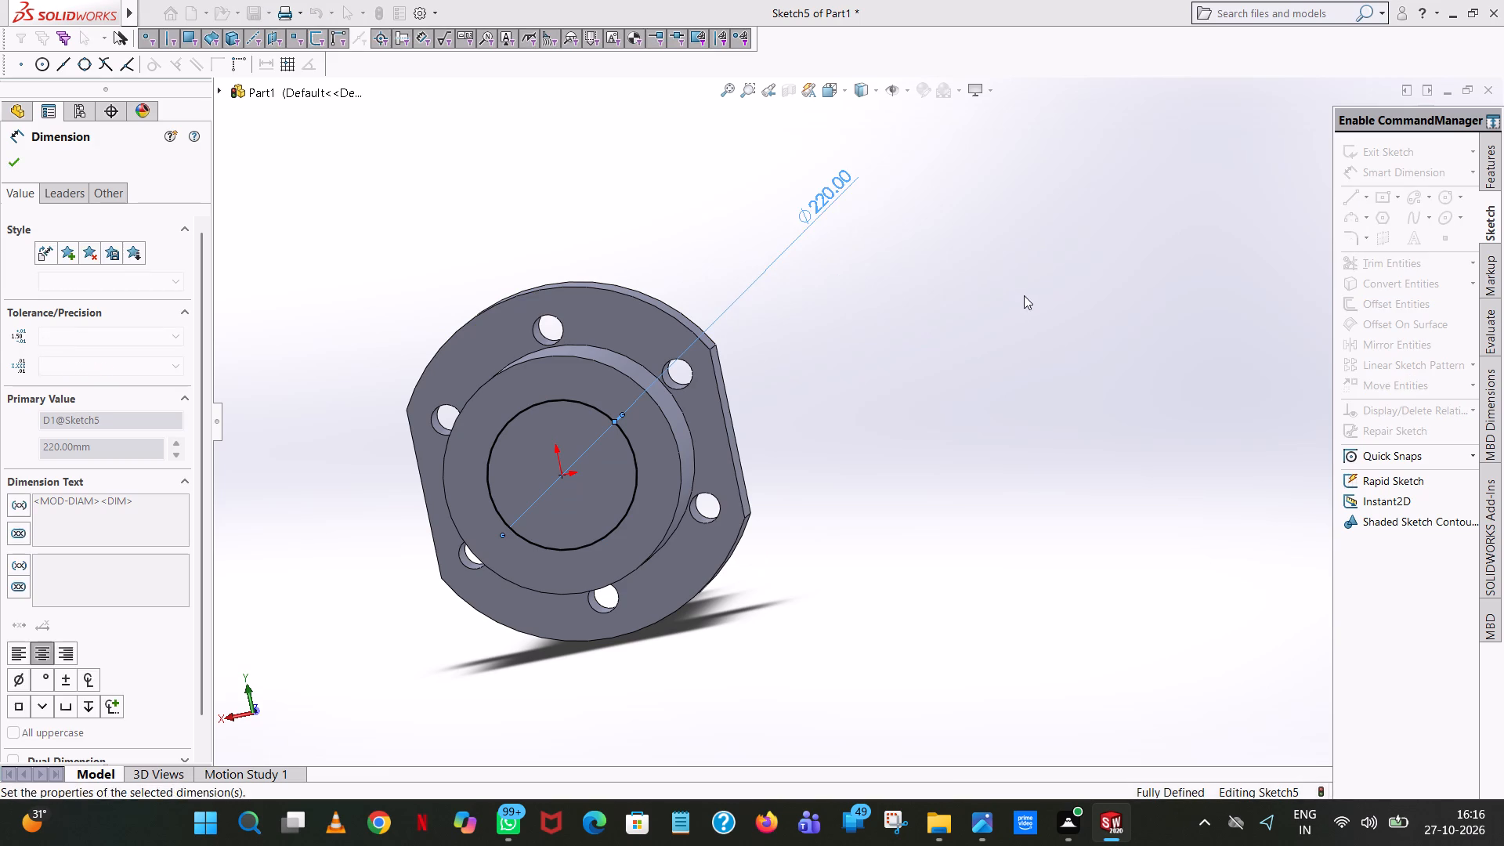
pyautogui.click(1025, 295)
# Extrude the 220 mm circle as a blind boss outward from the 350 mm boss, with depth 980-780 (200 mm) and merged result.
pyautogui.moveTo(864, 348); pyautogui.dragTo(965, 288, button='middle')
pyautogui.scroll(1, 864, 348)
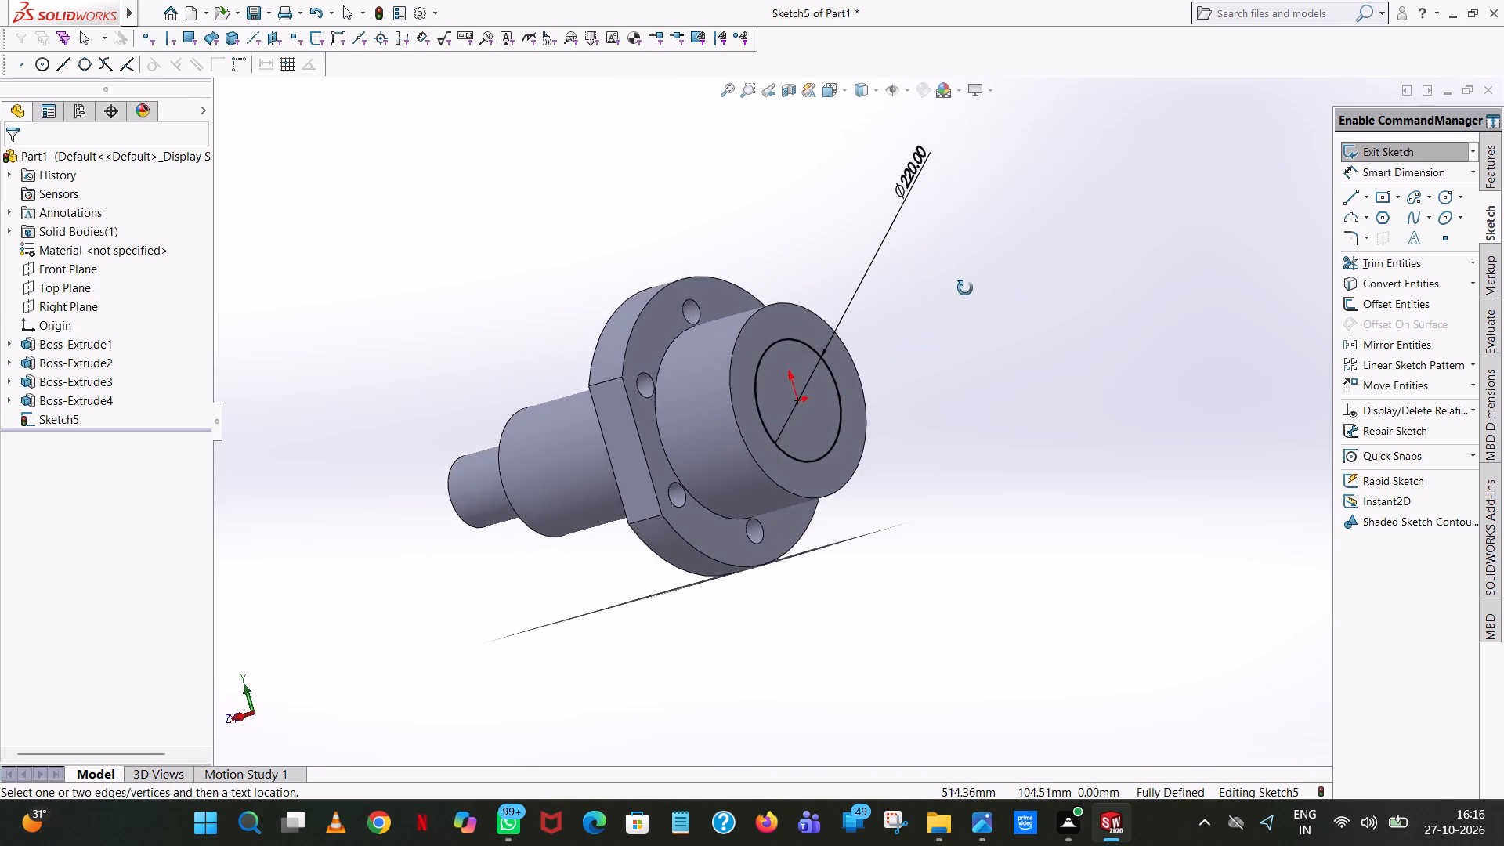
pyautogui.moveTo(965, 288); pyautogui.dragTo(1020, 443, button='middle')
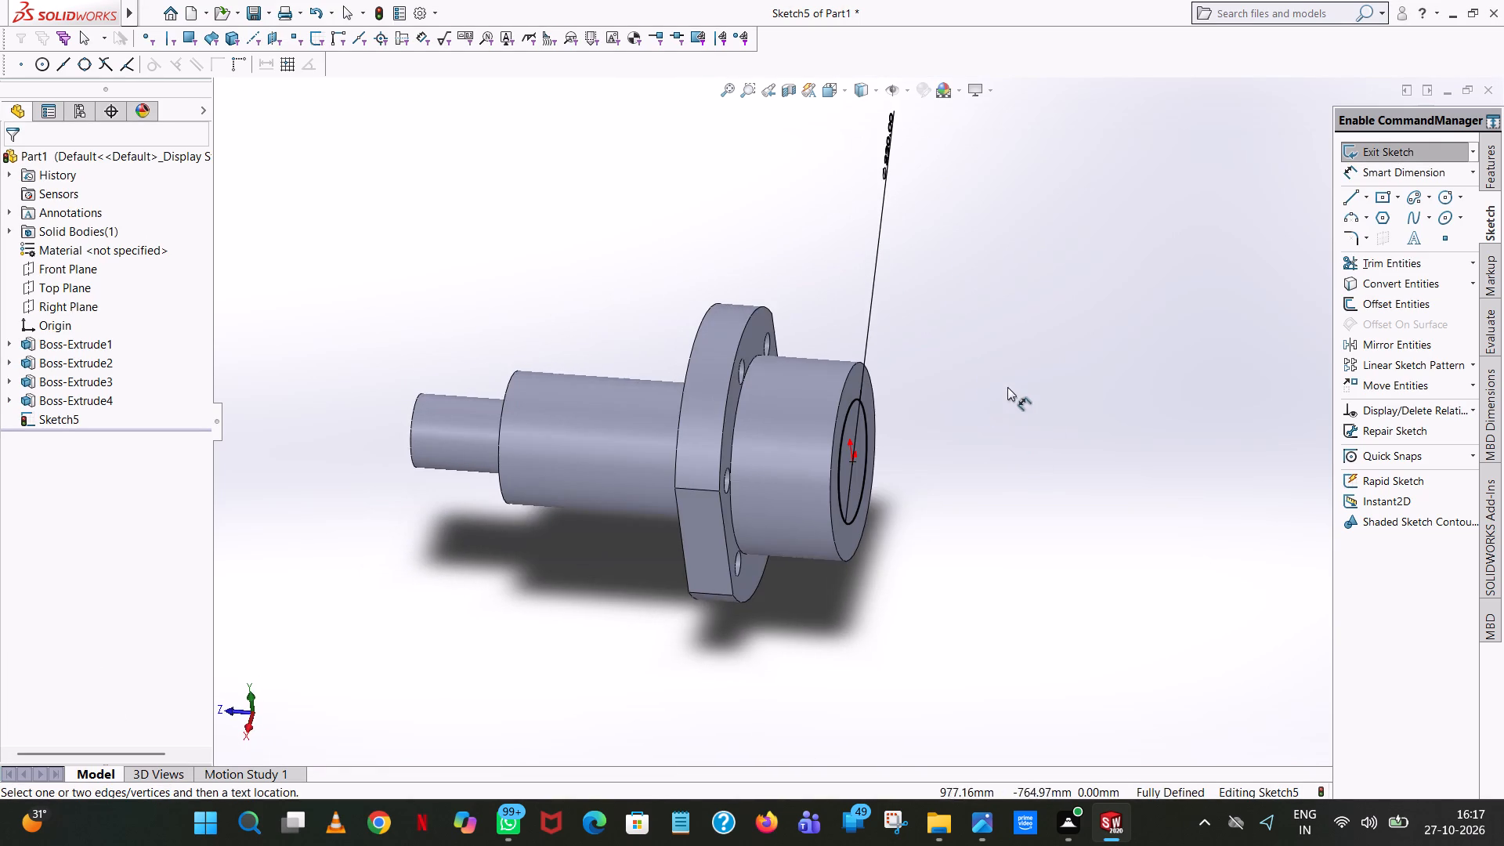
pyautogui.moveTo(1039, 316); pyautogui.dragTo(1081, 261, button='middle')
pyautogui.scroll(1, 1082, 261)
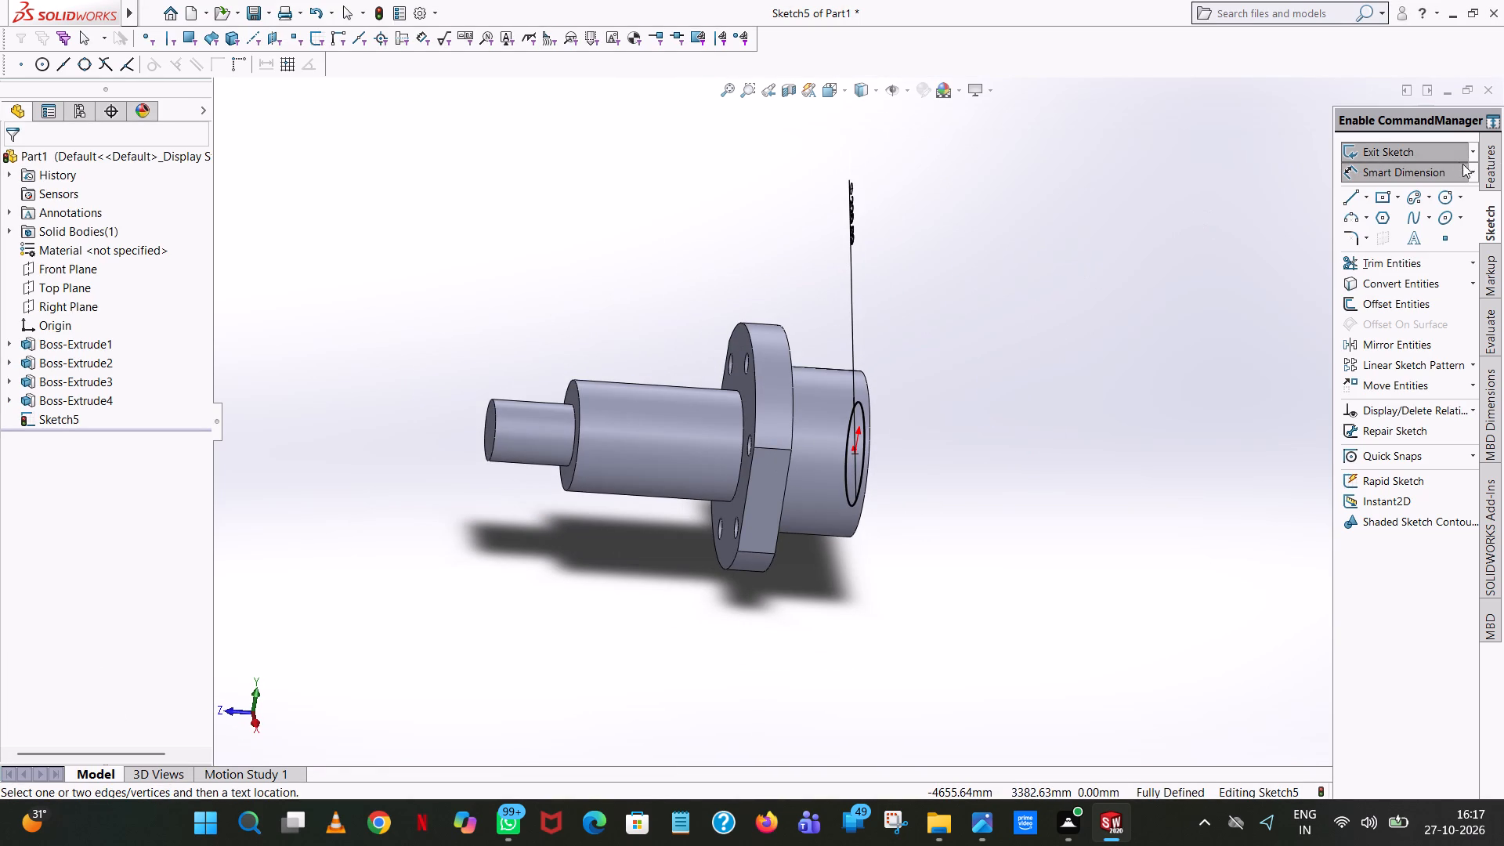
pyautogui.click(1488, 165)
pyautogui.click(1406, 150)
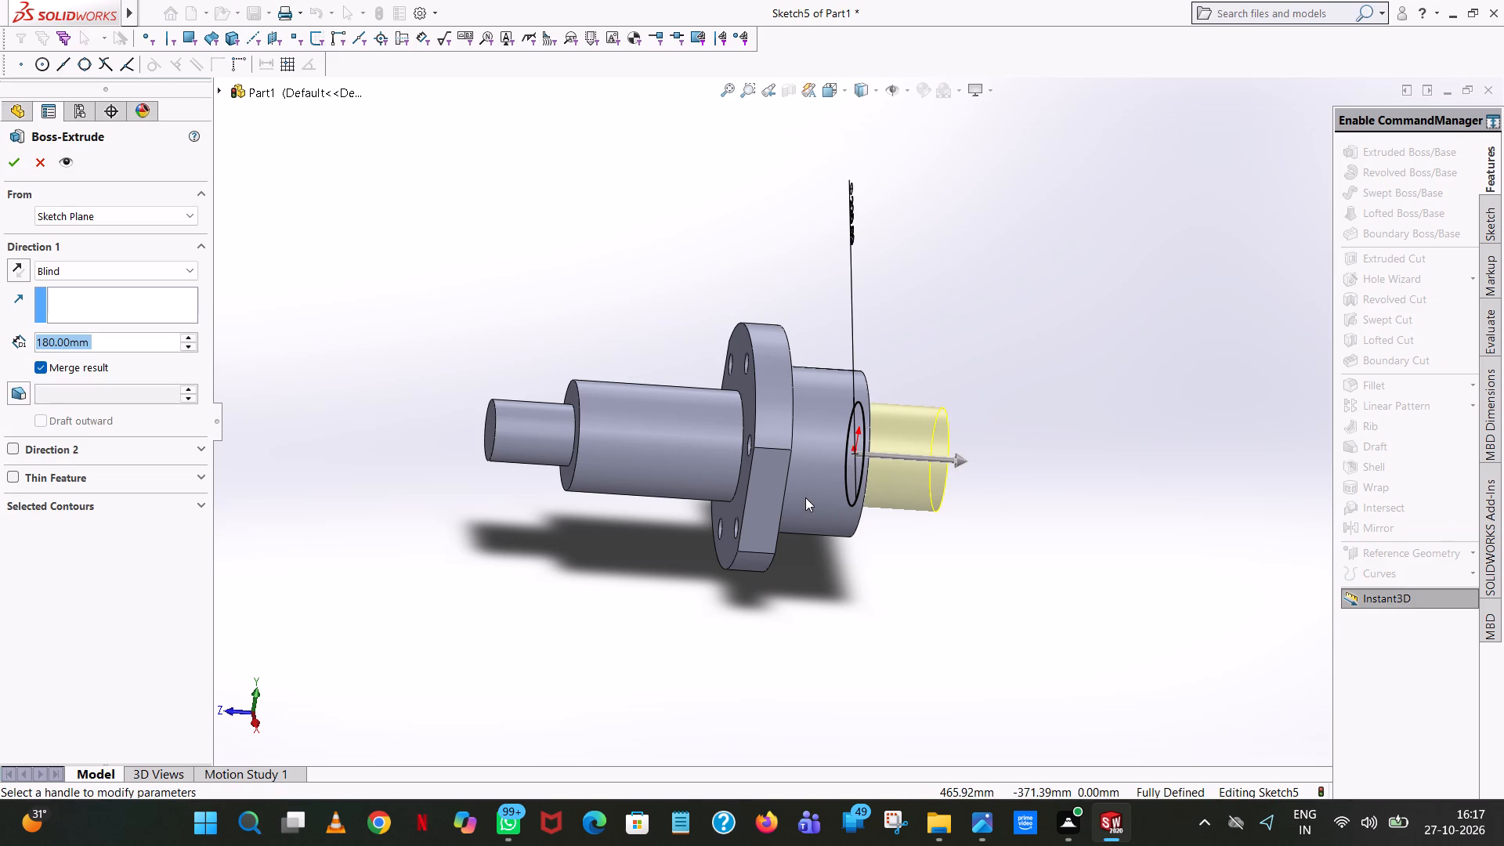
pyautogui.write('98')
pyautogui.press('0')
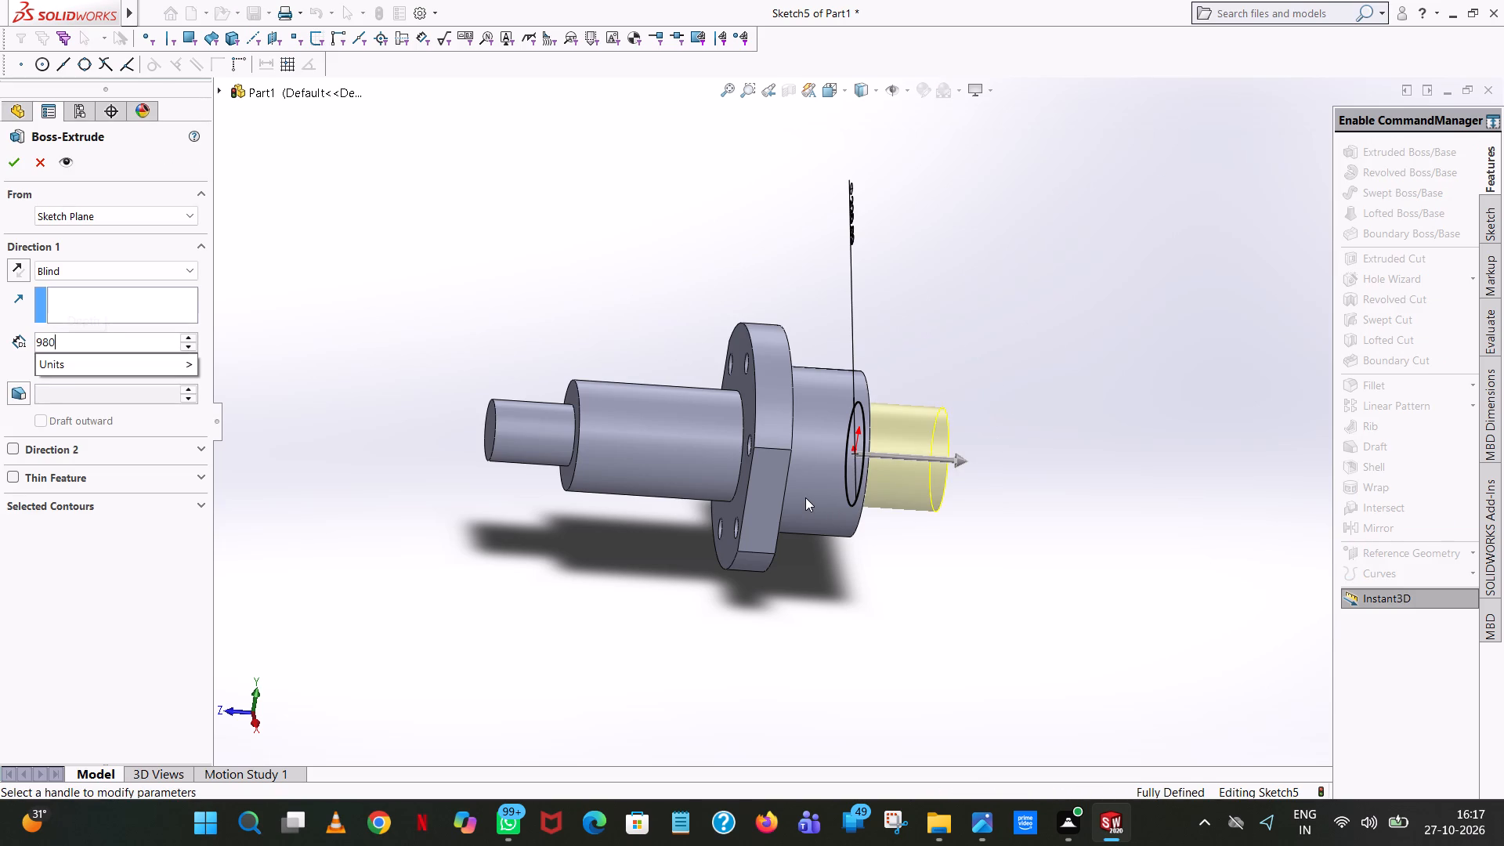
pyautogui.press('-')
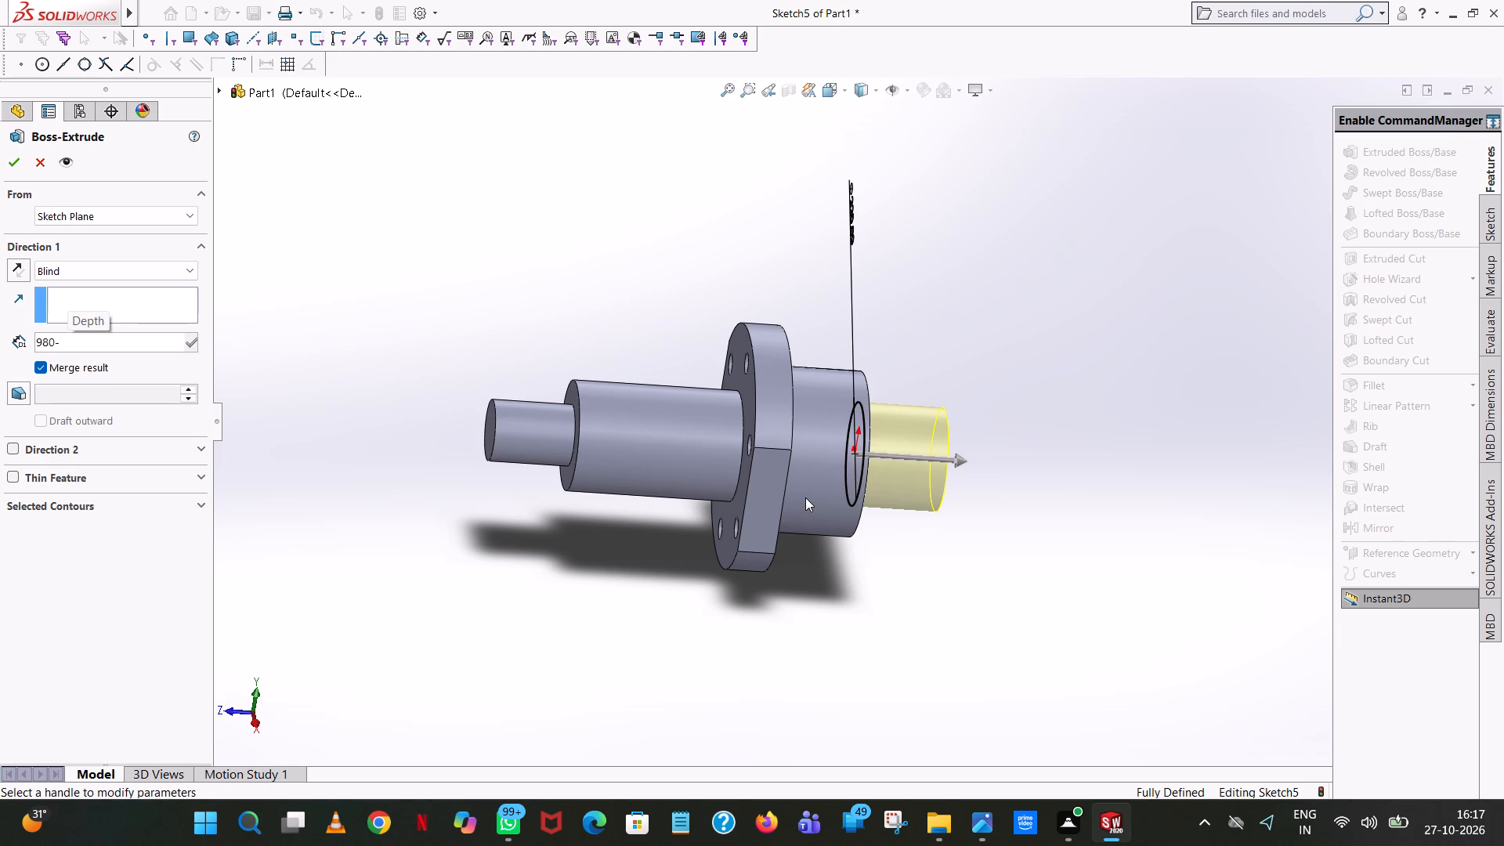
pyautogui.write('780')
pyautogui.press('Return')
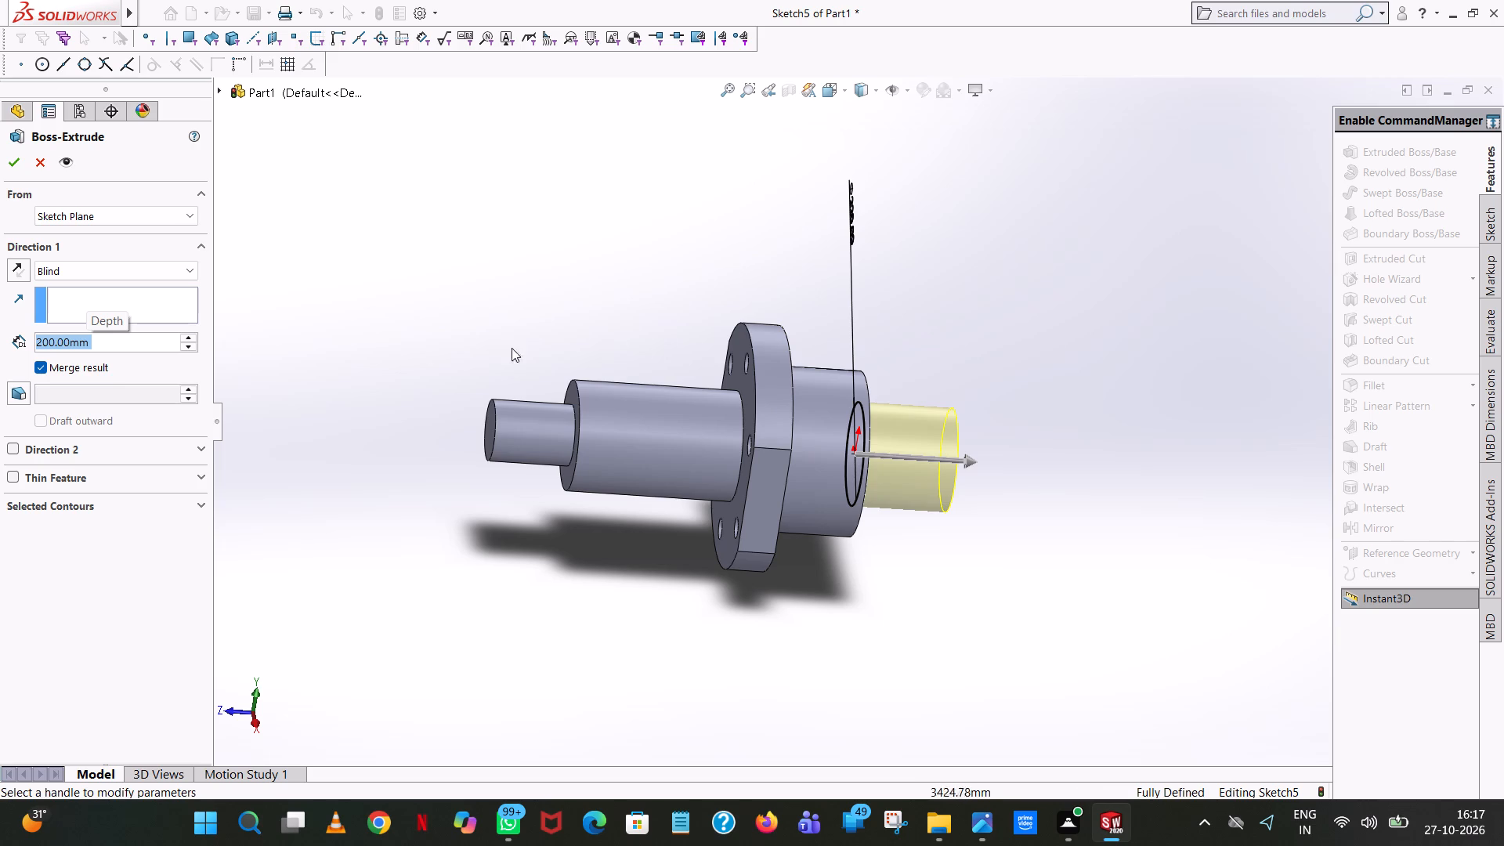
pyautogui.click(23, 153)
pyautogui.click(1070, 361)
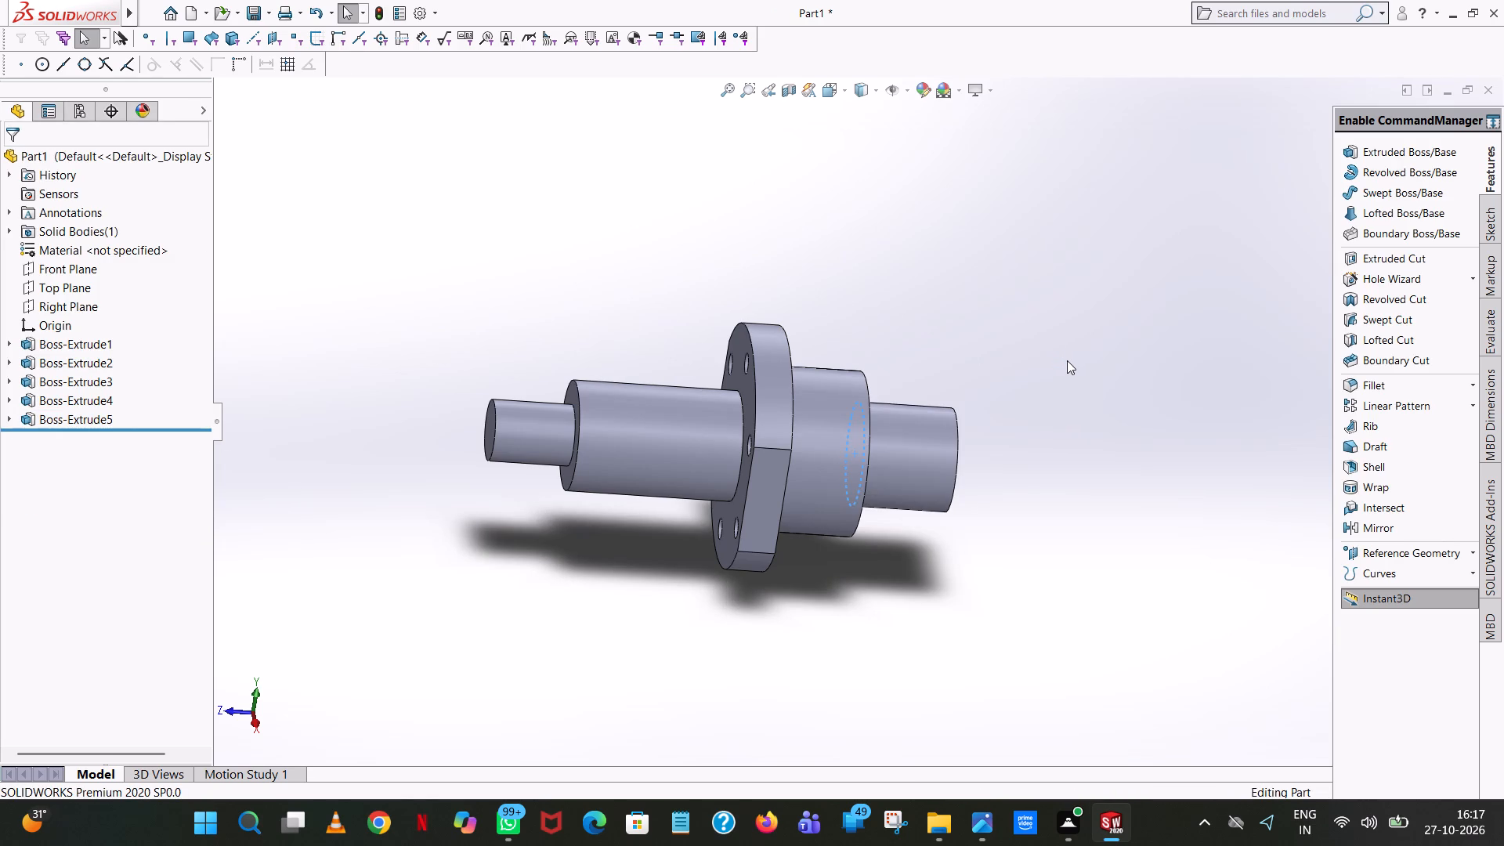
# Start a boss sketch on the 220 mm boss's end face and draw an origin-centred circle with radius 120/2 (60 mm).
pyautogui.moveTo(1044, 360); pyautogui.dragTo(894, 324, button='middle')
pyautogui.click(1416, 155)
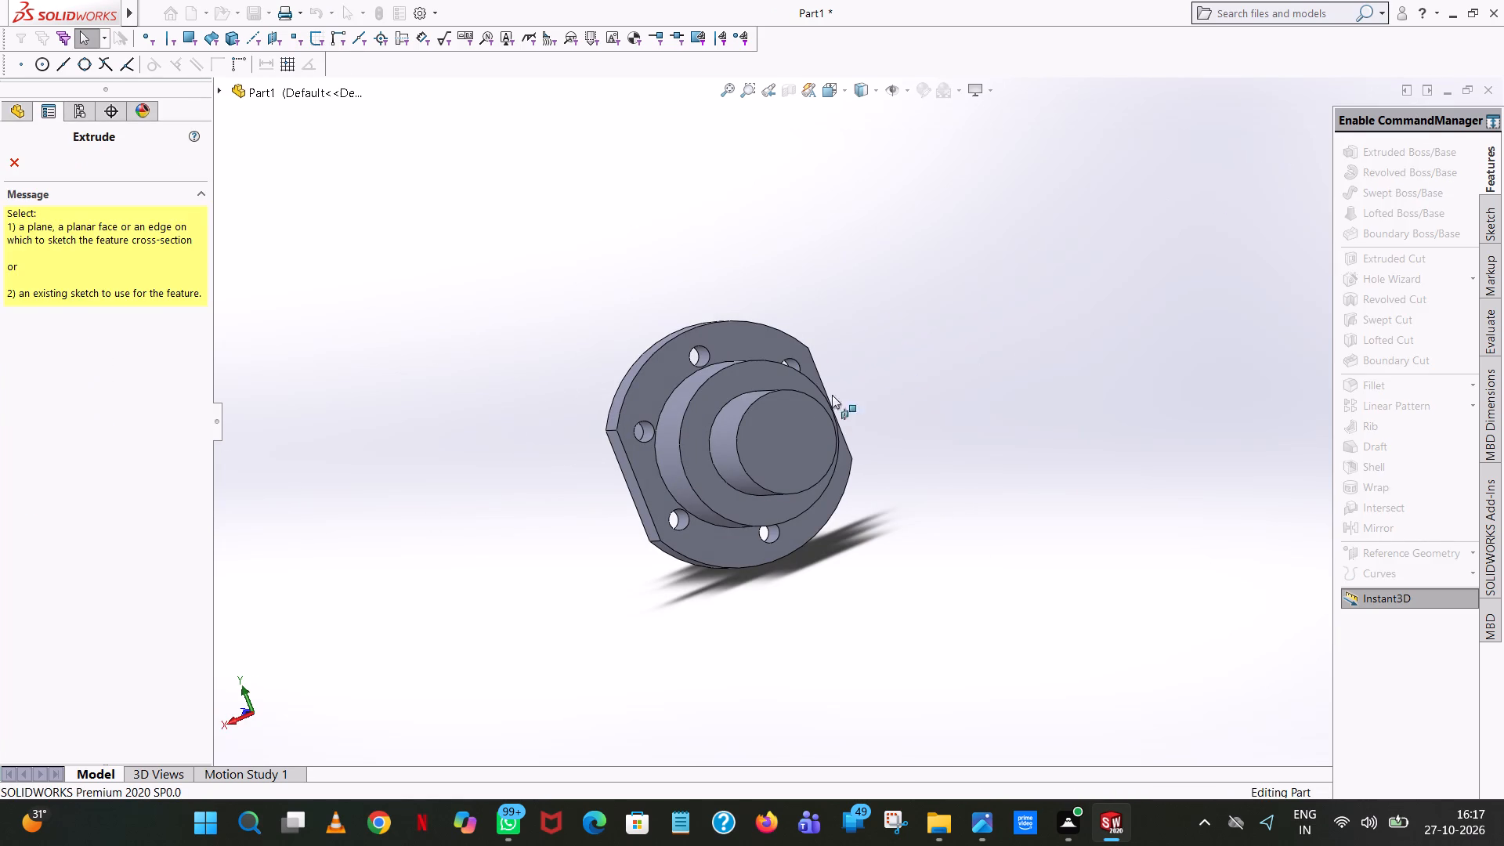
pyautogui.click(788, 436)
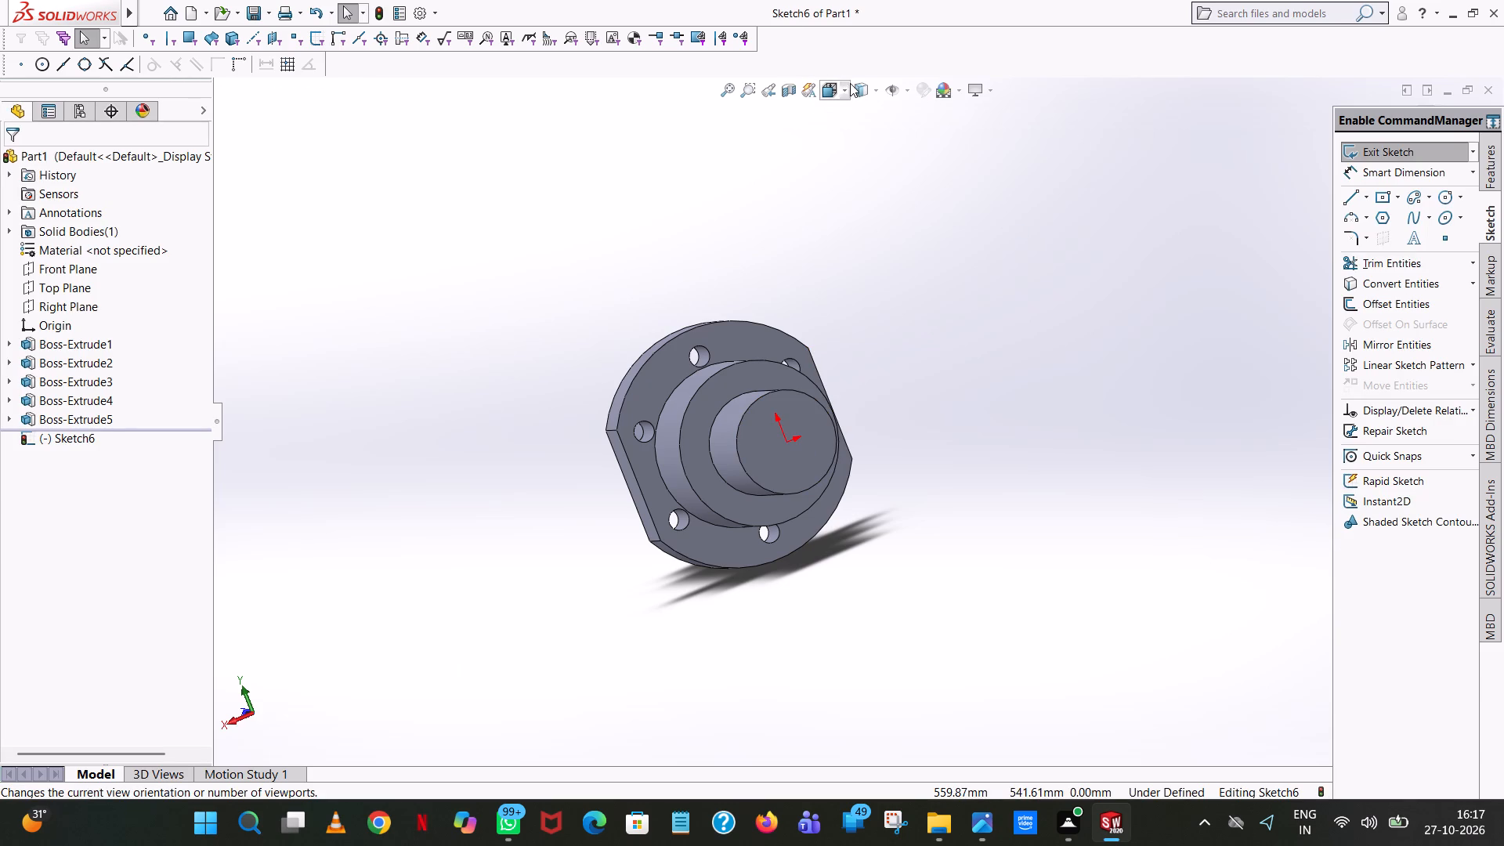
pyautogui.click(847, 86)
pyautogui.click(921, 186)
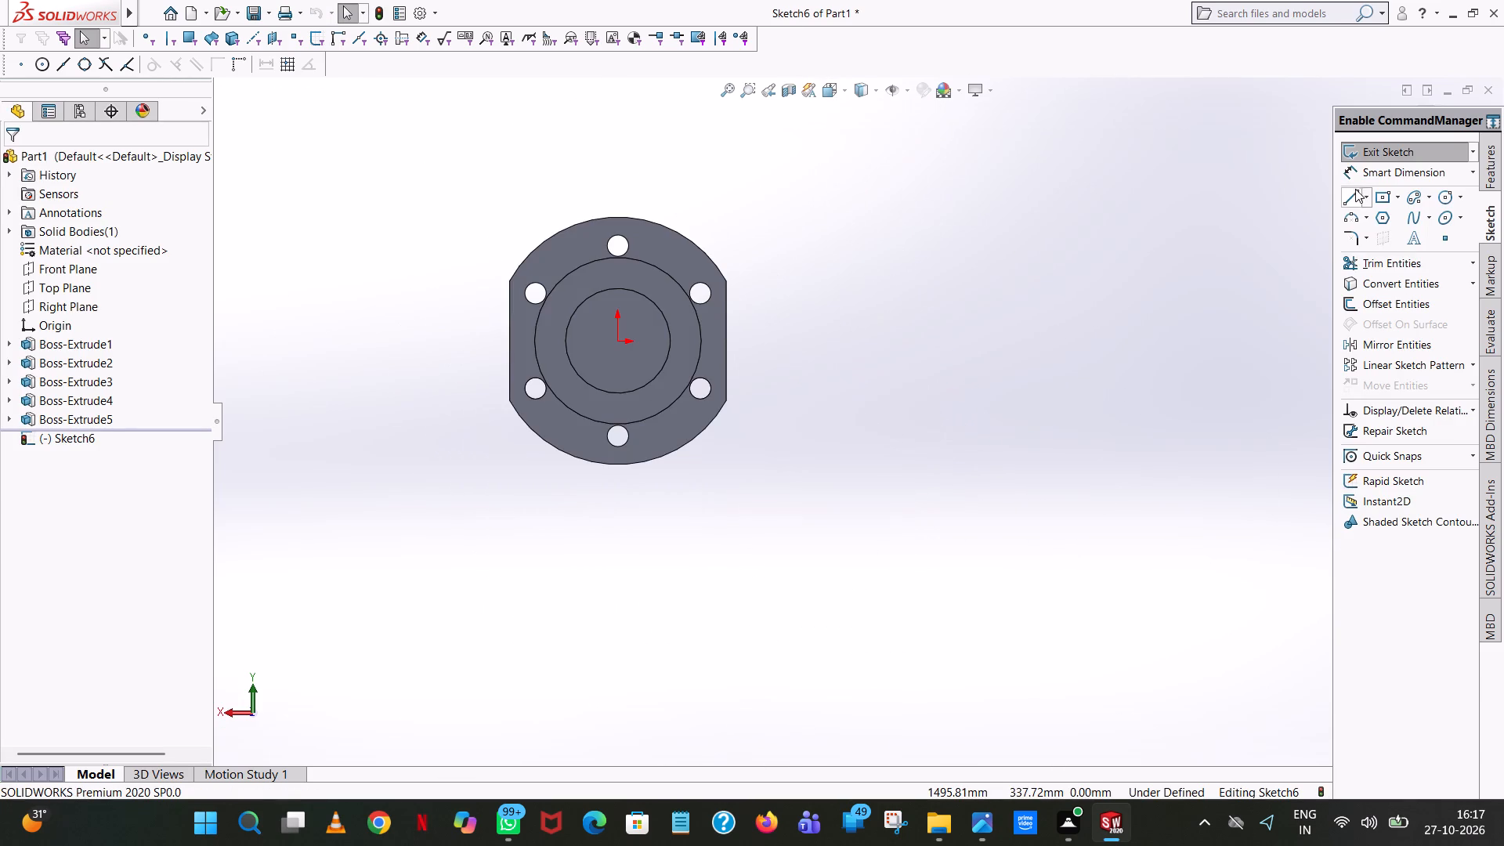
pyautogui.click(1441, 197)
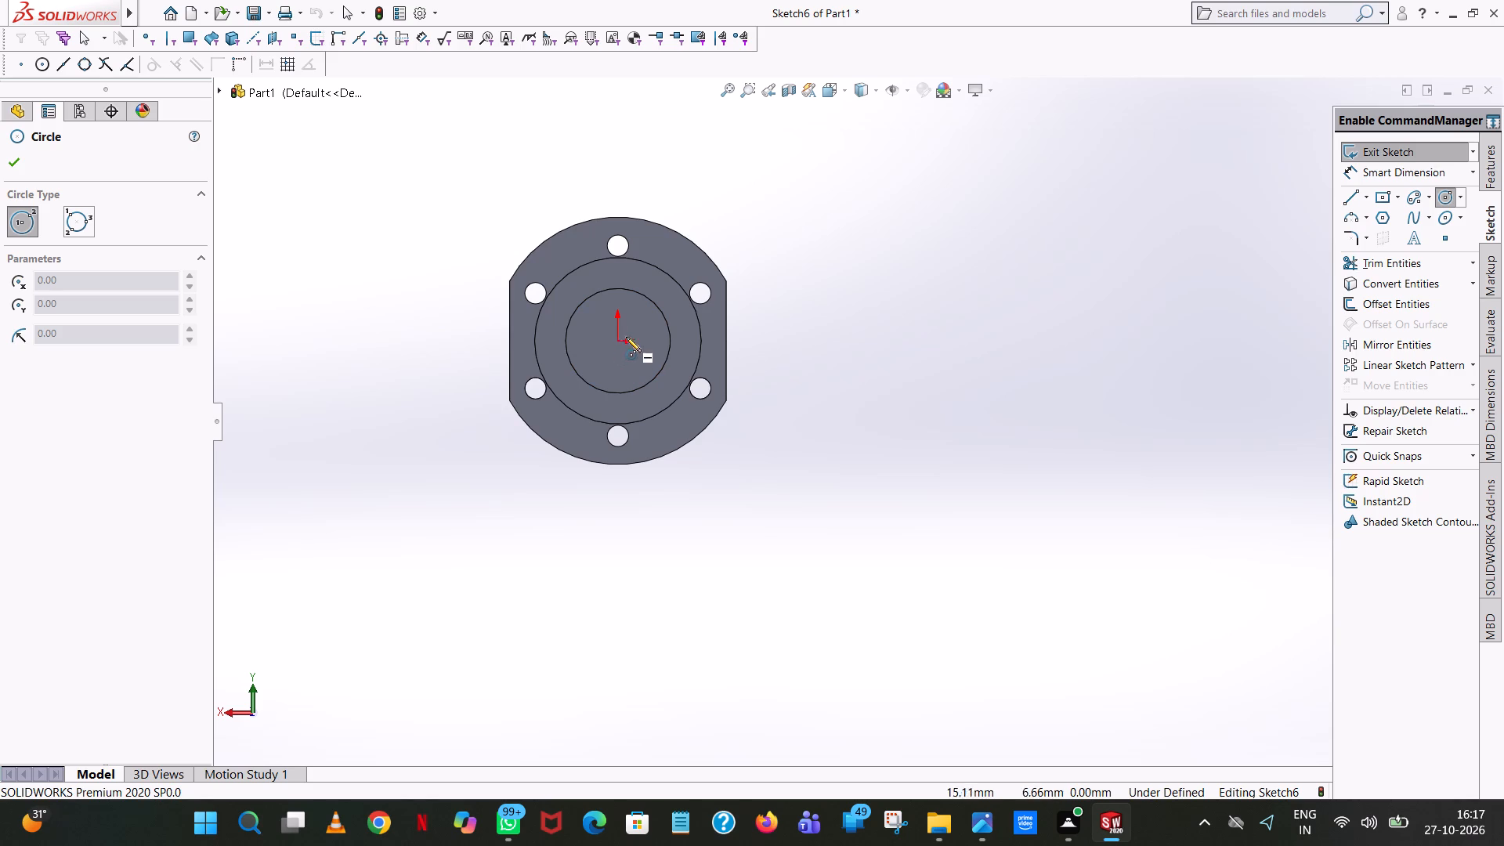
pyautogui.scroll(-9, 633, 338)
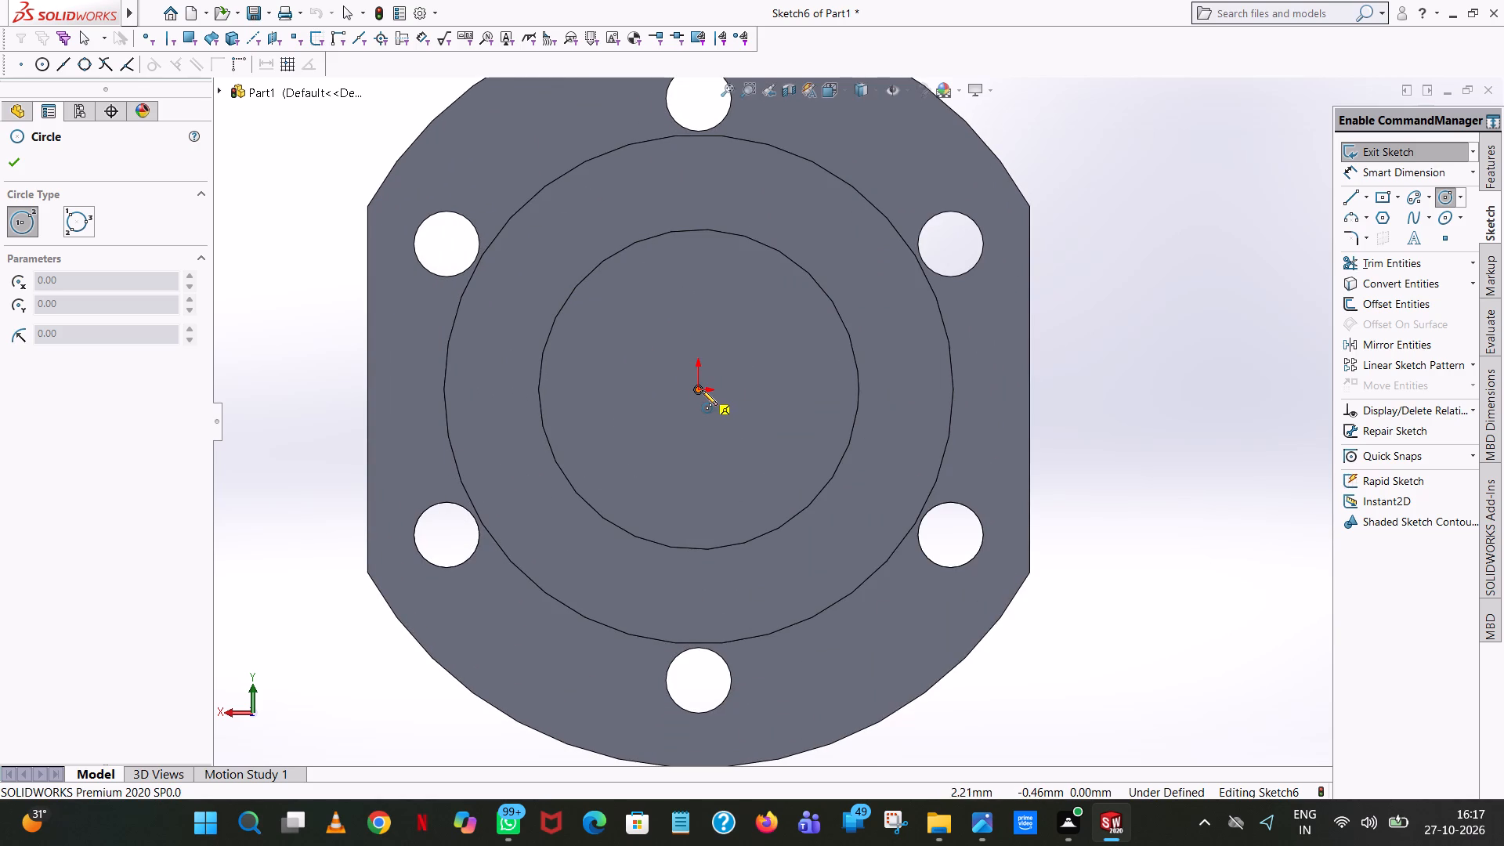
pyautogui.click(700, 390)
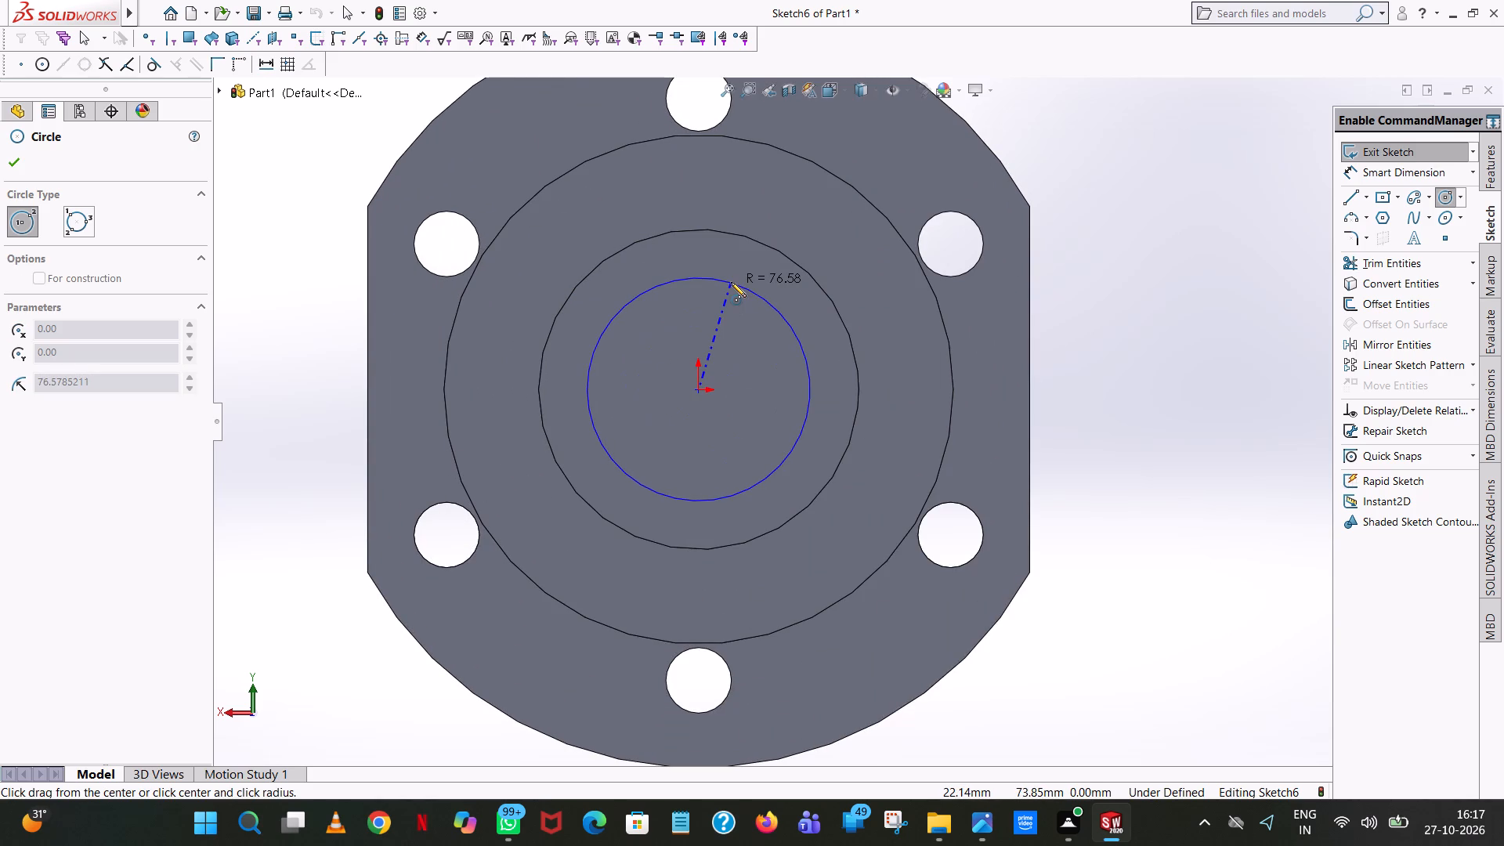
pyautogui.scroll(-8, 691, 394)
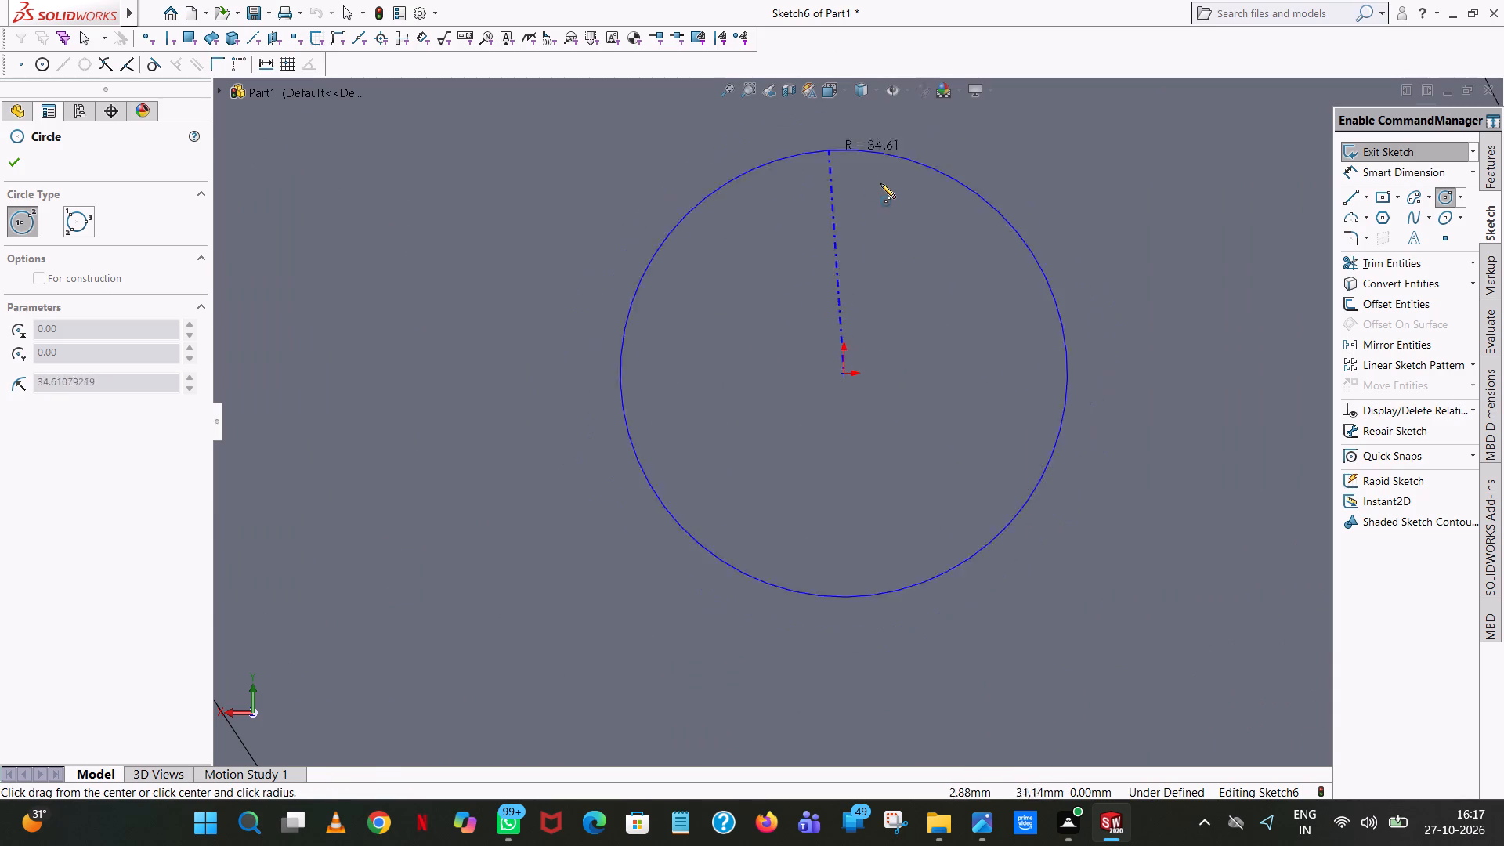
pyautogui.click(949, 200)
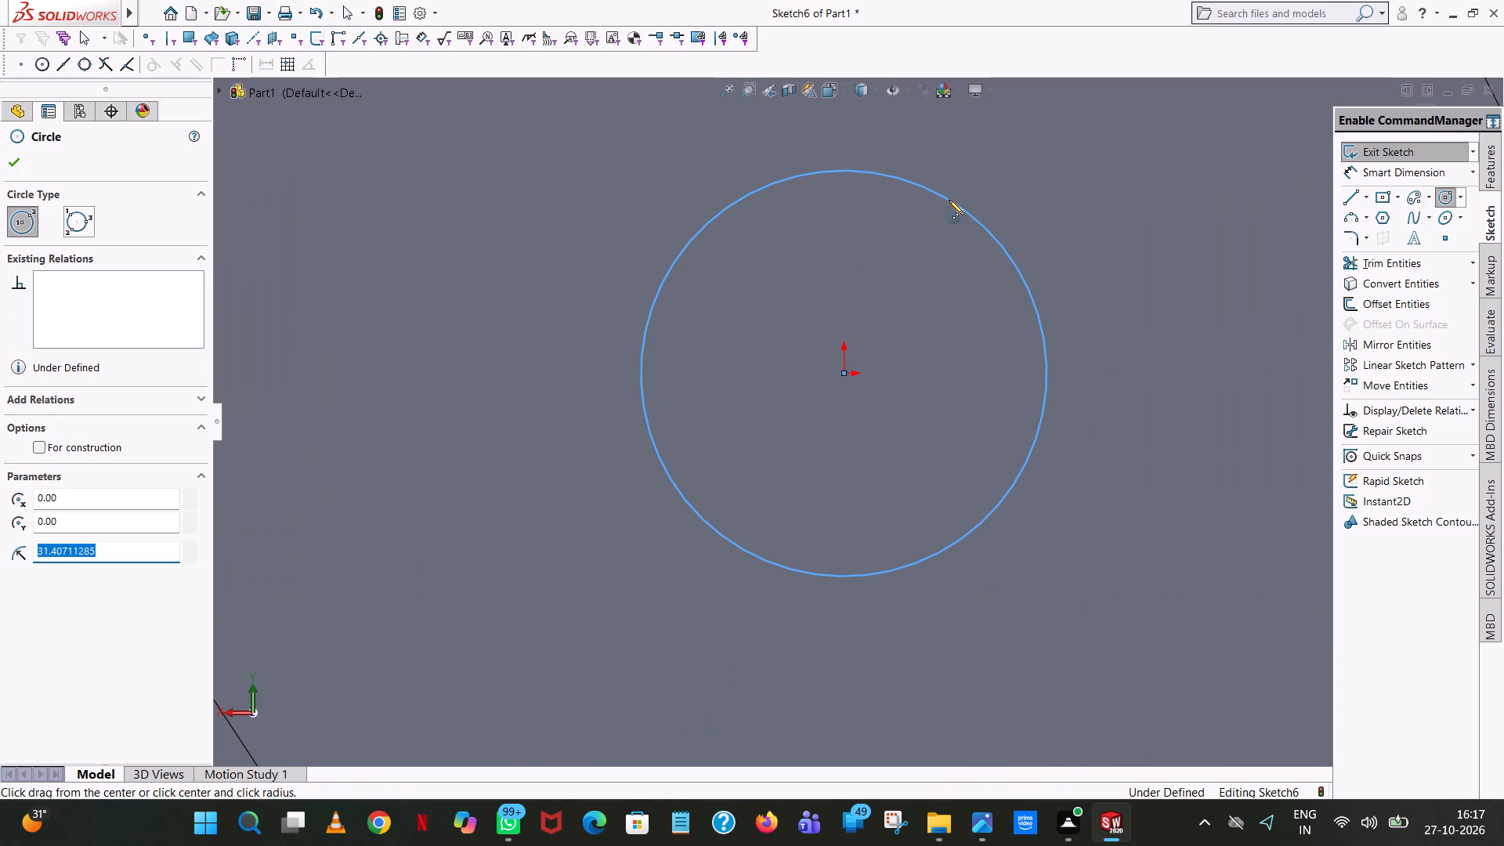
pyautogui.write('120/2')
pyautogui.press('Return')
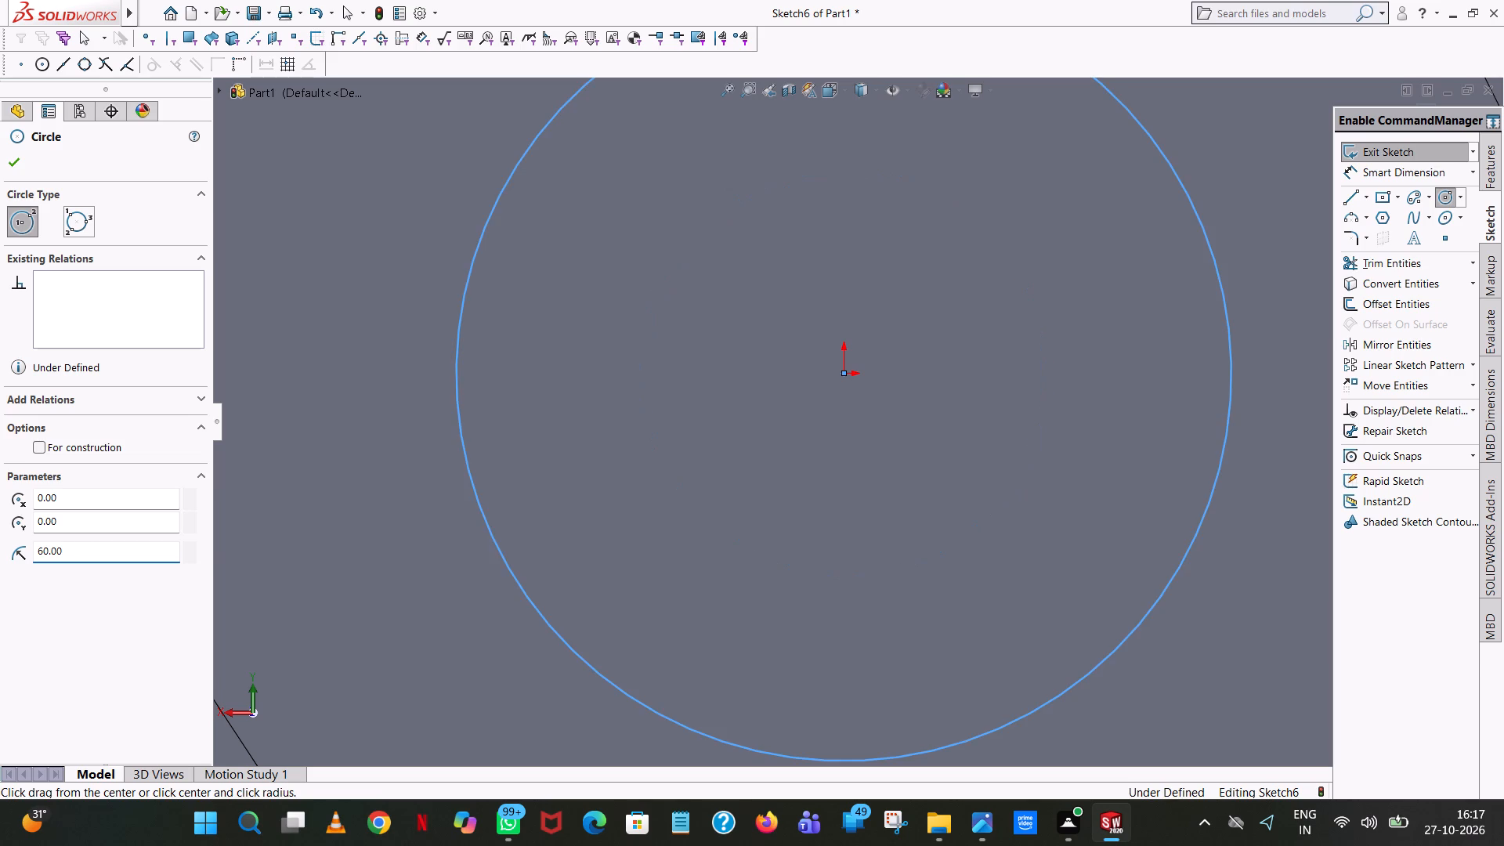
pyautogui.scroll(10, 949, 200)
pyautogui.rightClick(949, 200)
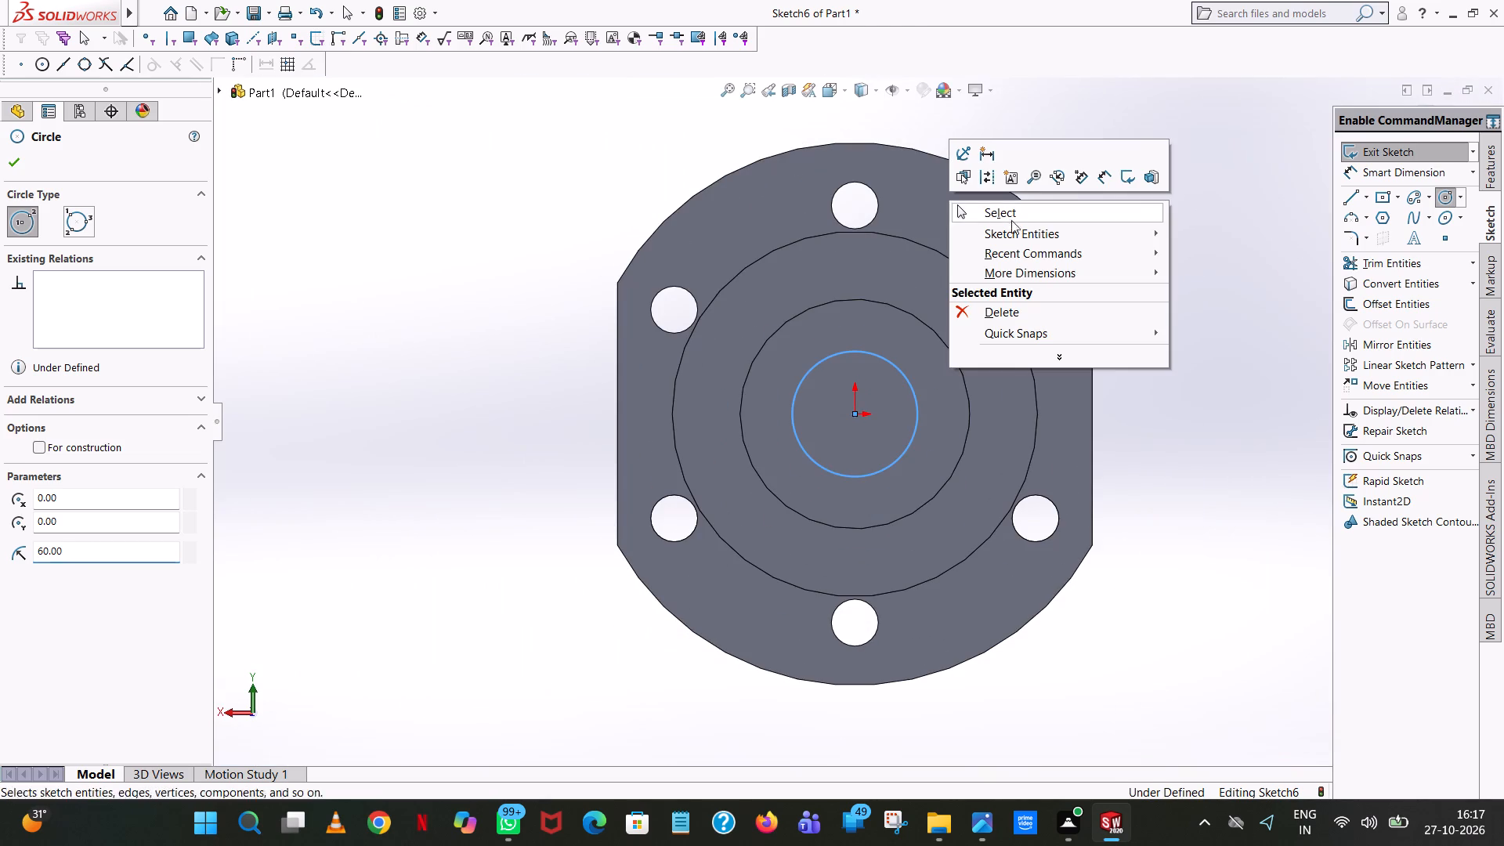
pyautogui.click(1039, 205)
pyautogui.click(1177, 169)
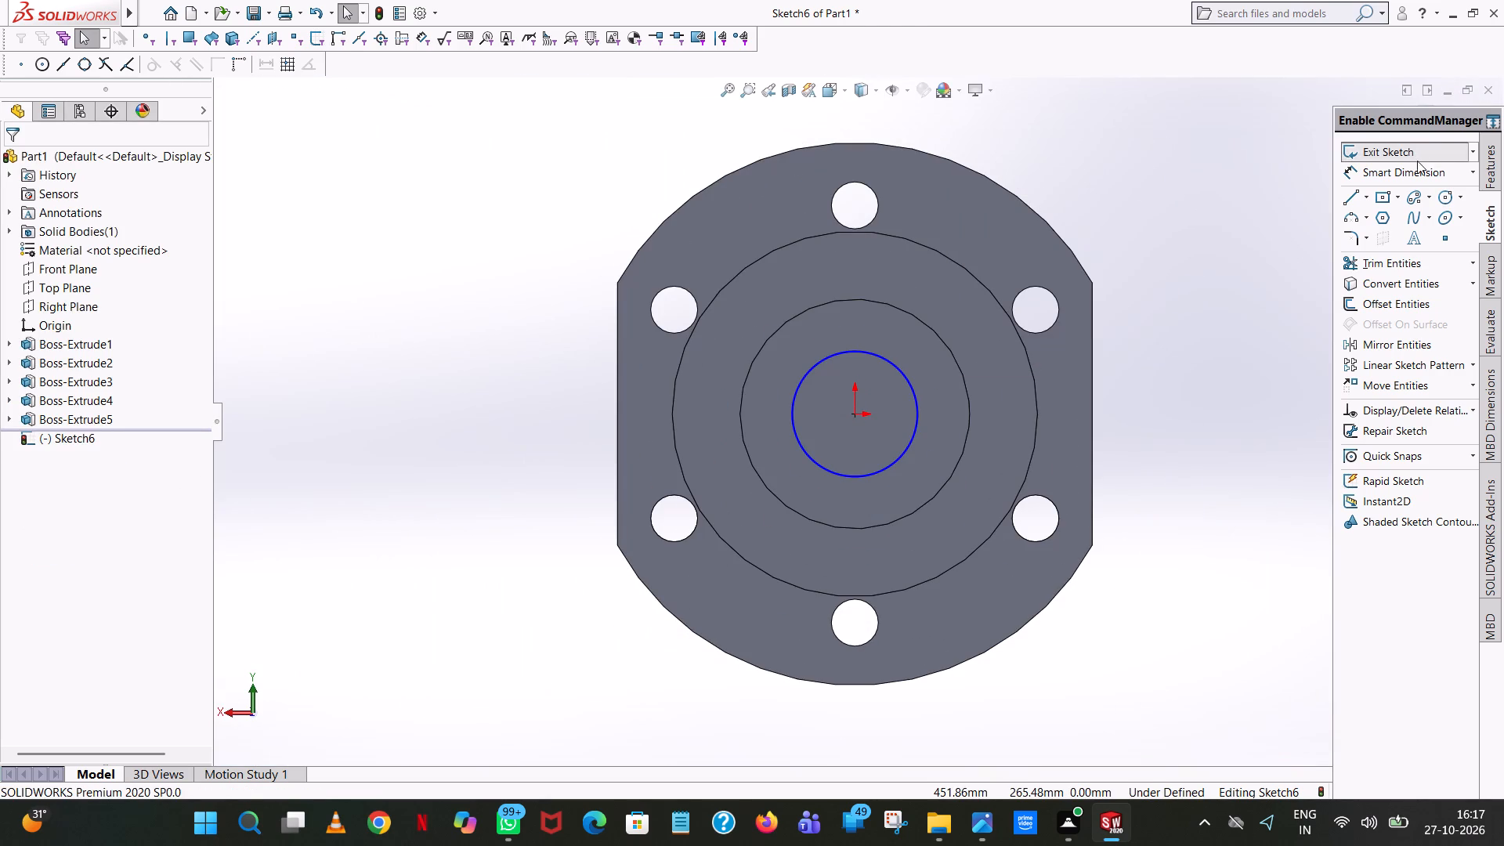
# Dimension the diameter of the new circle on the 220 mm boss's end face, keeping 120 mm.
pyautogui.click(1408, 174)
pyautogui.click(878, 354)
pyautogui.click(1018, 141)
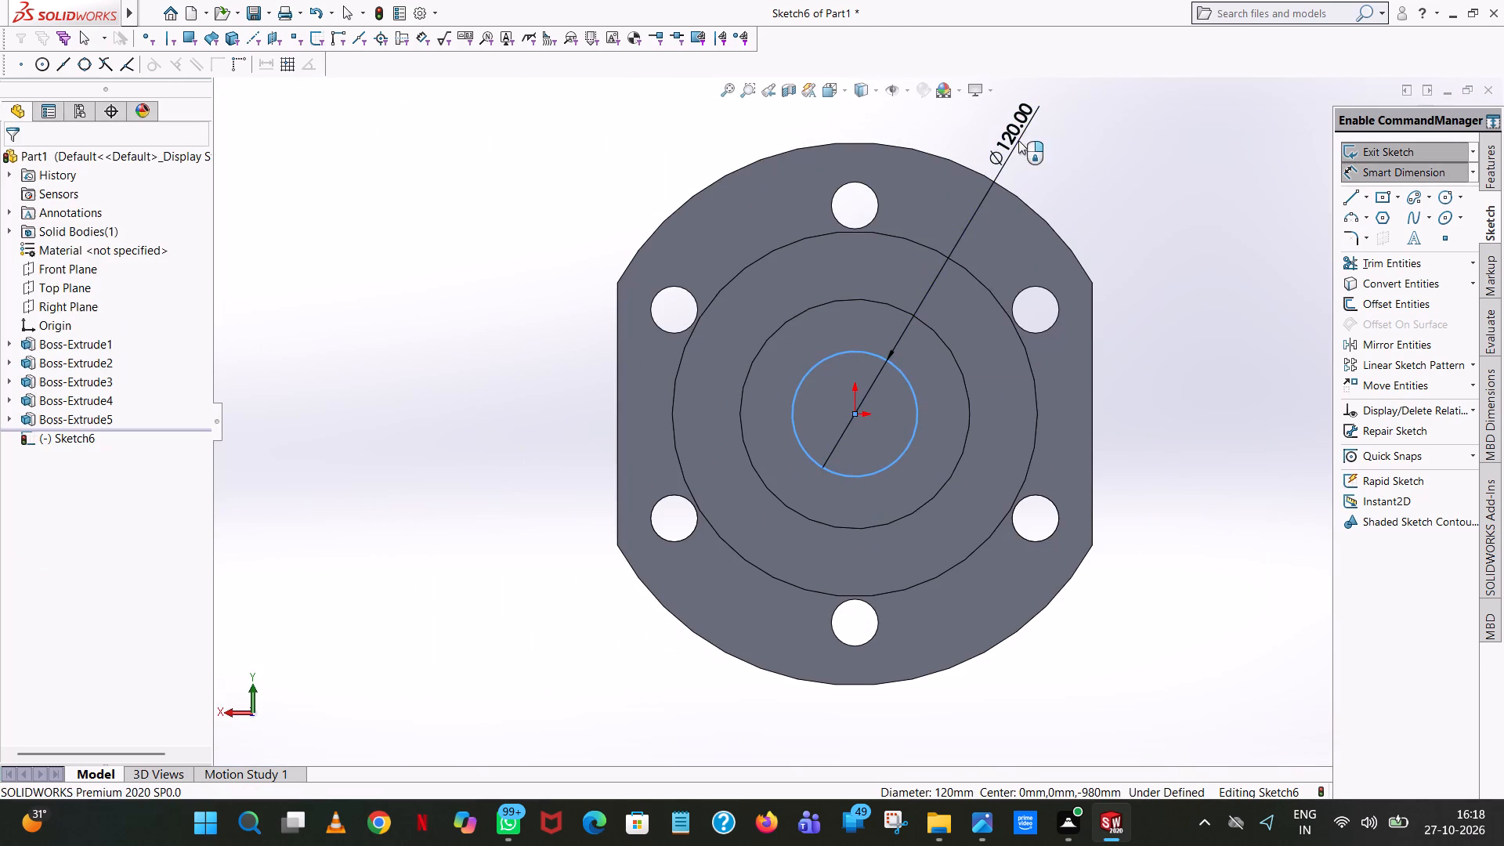
pyautogui.click(958, 119)
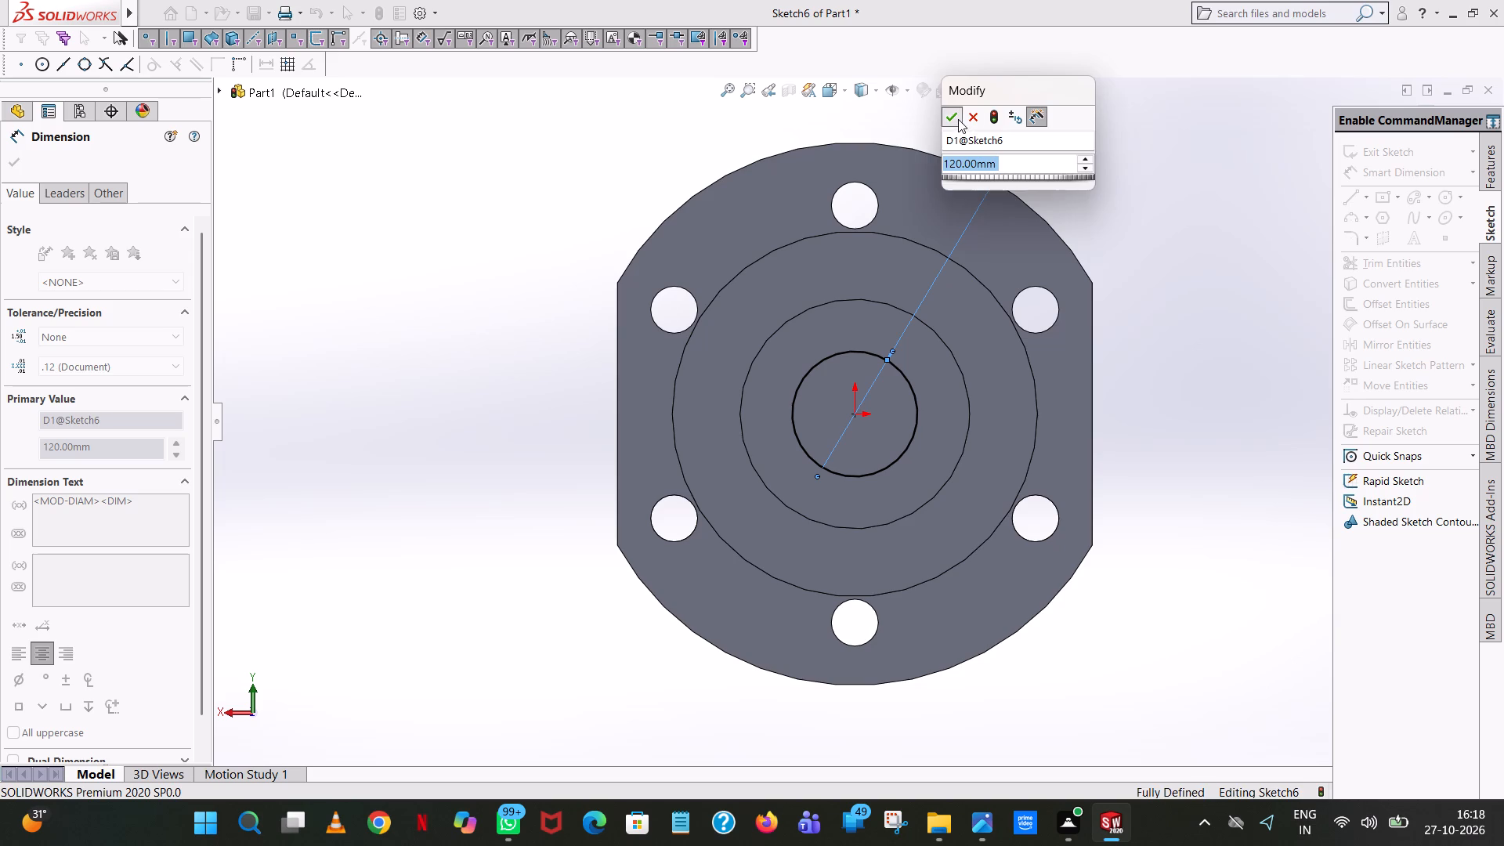
pyautogui.click(1147, 161)
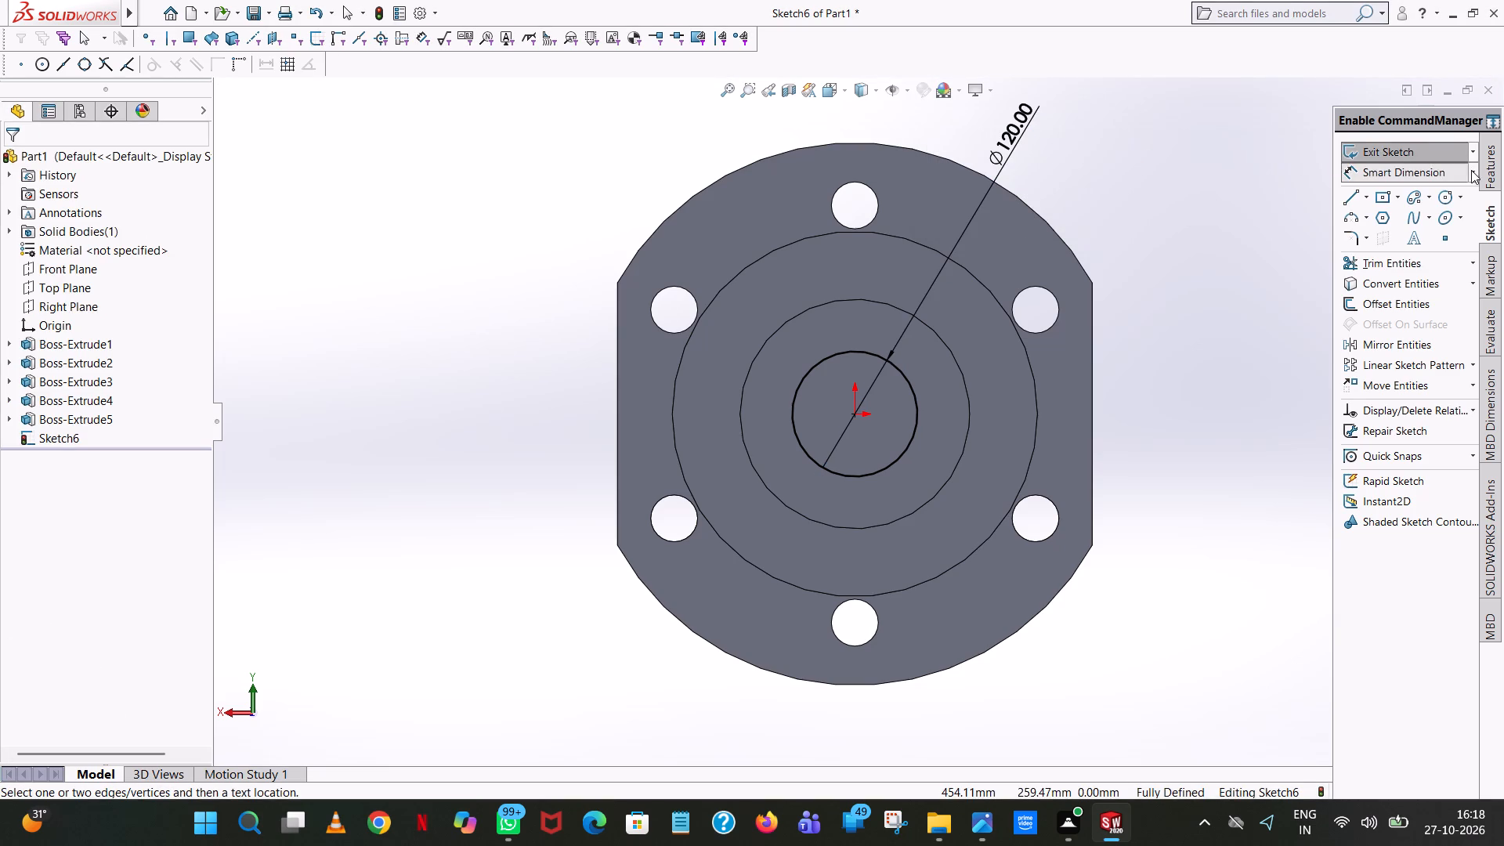
# Extrude the 120 mm circle as a blind boss outward from the 220 mm boss, with depth 1075-980 (95 mm) and merged result.
pyautogui.click(1498, 170)
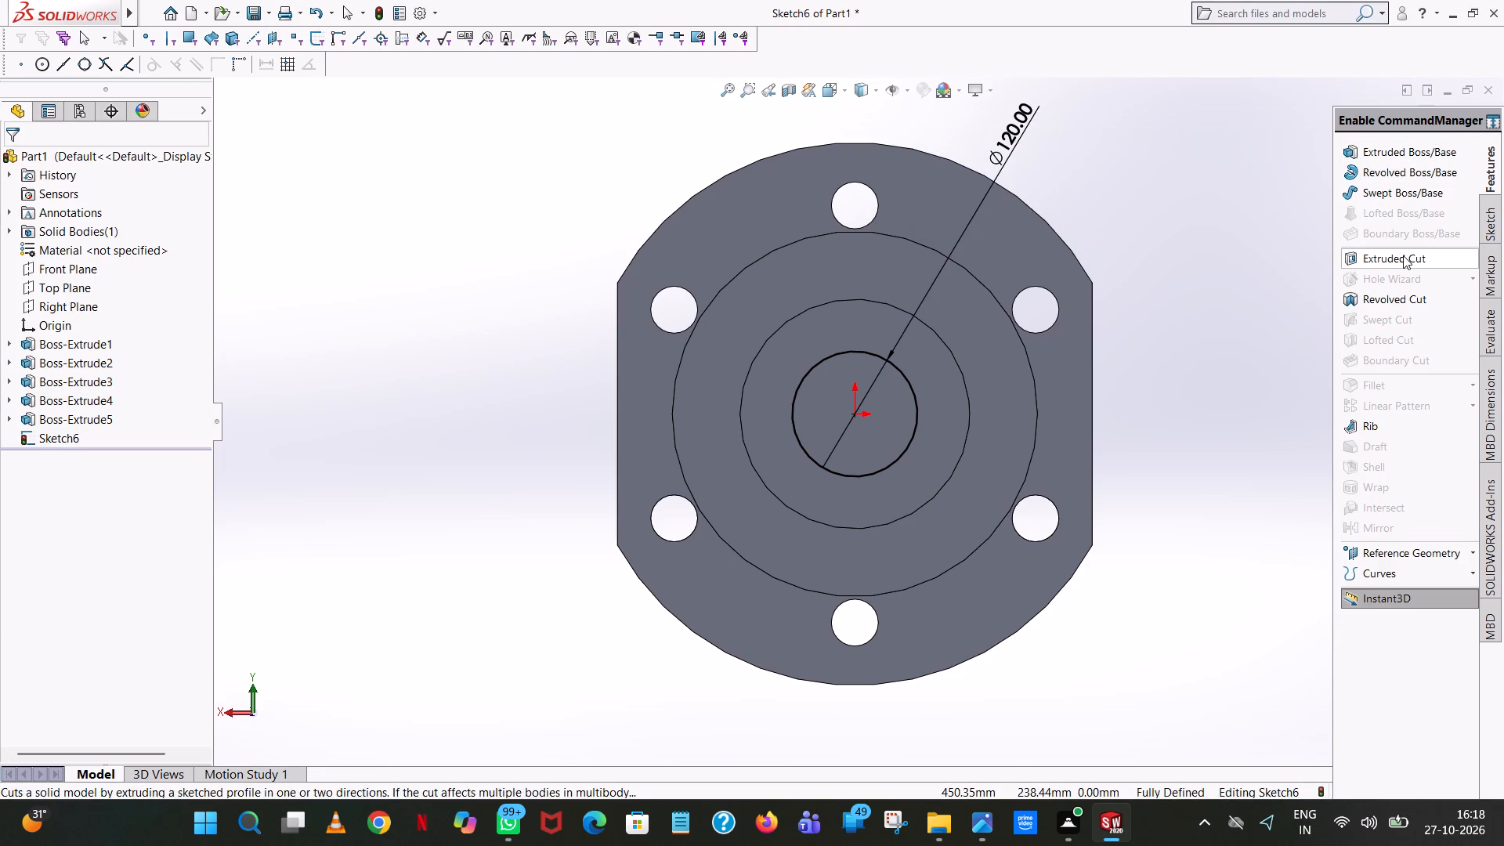
pyautogui.click(1397, 148)
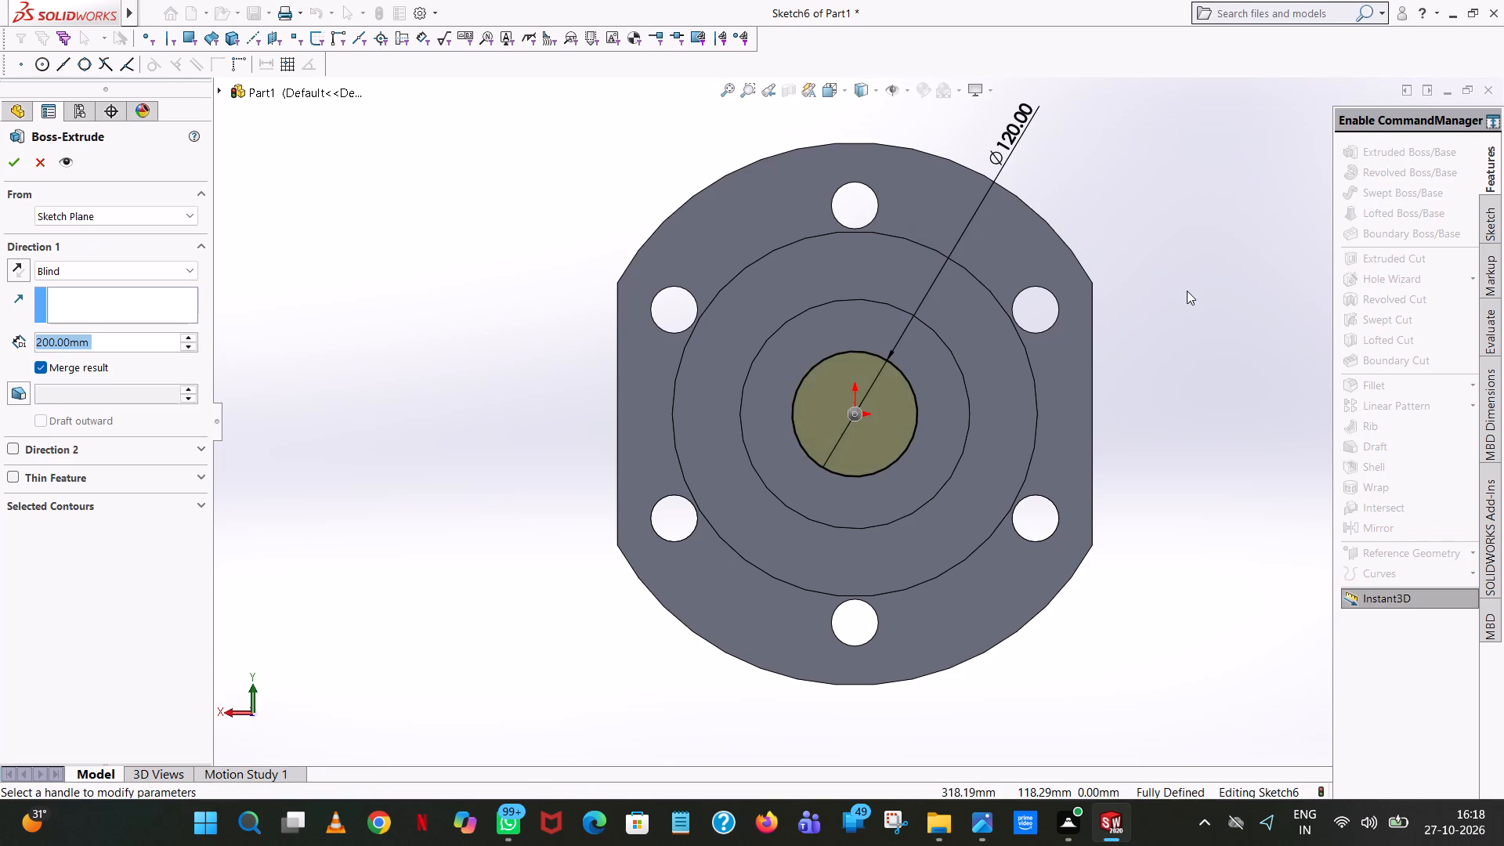
pyautogui.scroll(5, 1187, 291)
pyautogui.scroll(-1, 1065, 349)
pyautogui.moveTo(1065, 349); pyautogui.dragTo(1180, 331, button='middle')
pyautogui.scroll(-1, 1160, 367)
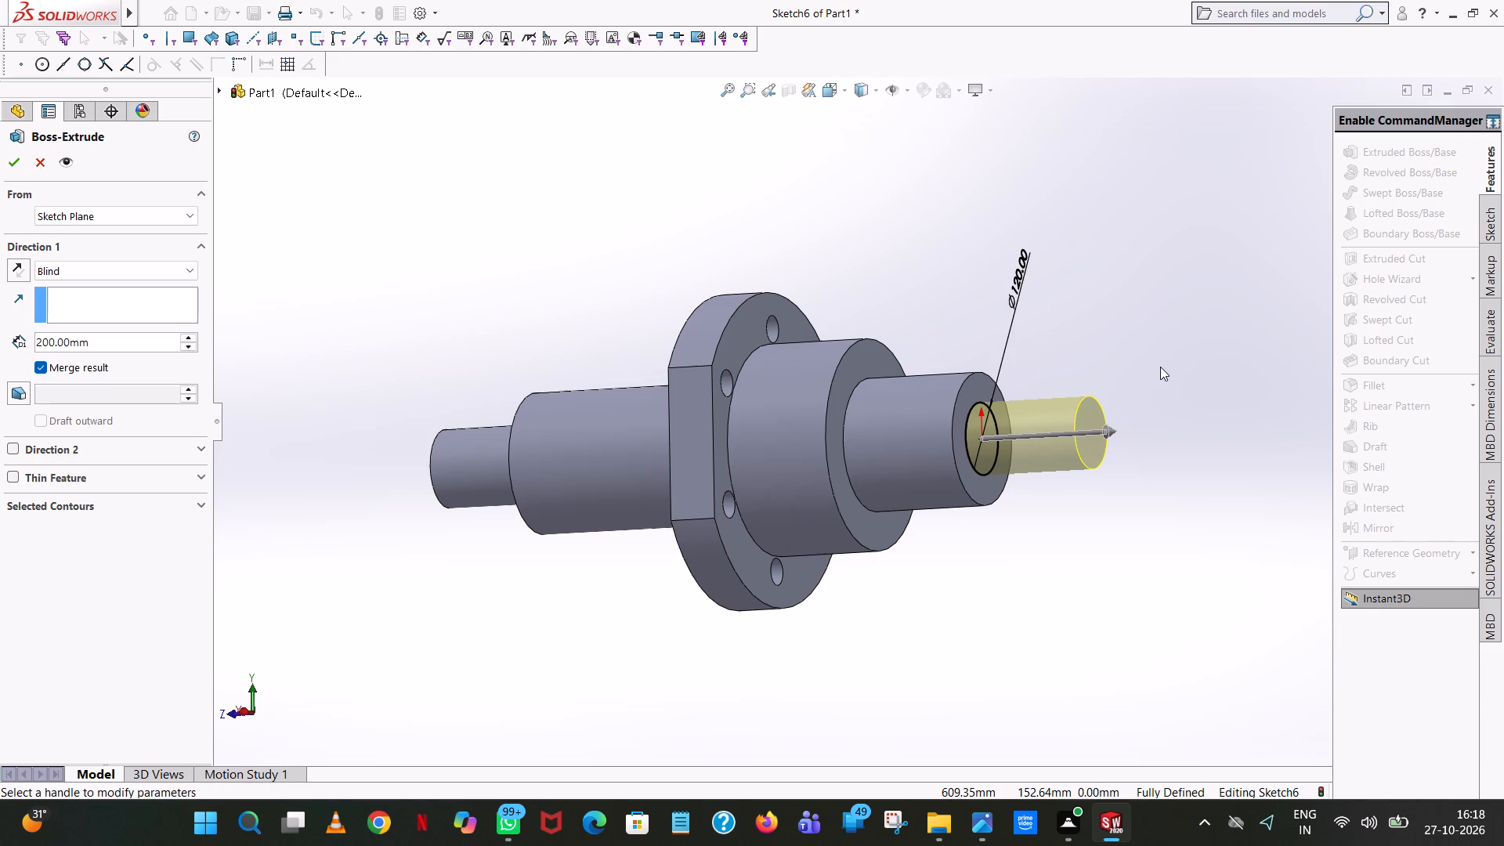
pyautogui.scroll(-1, 1160, 367)
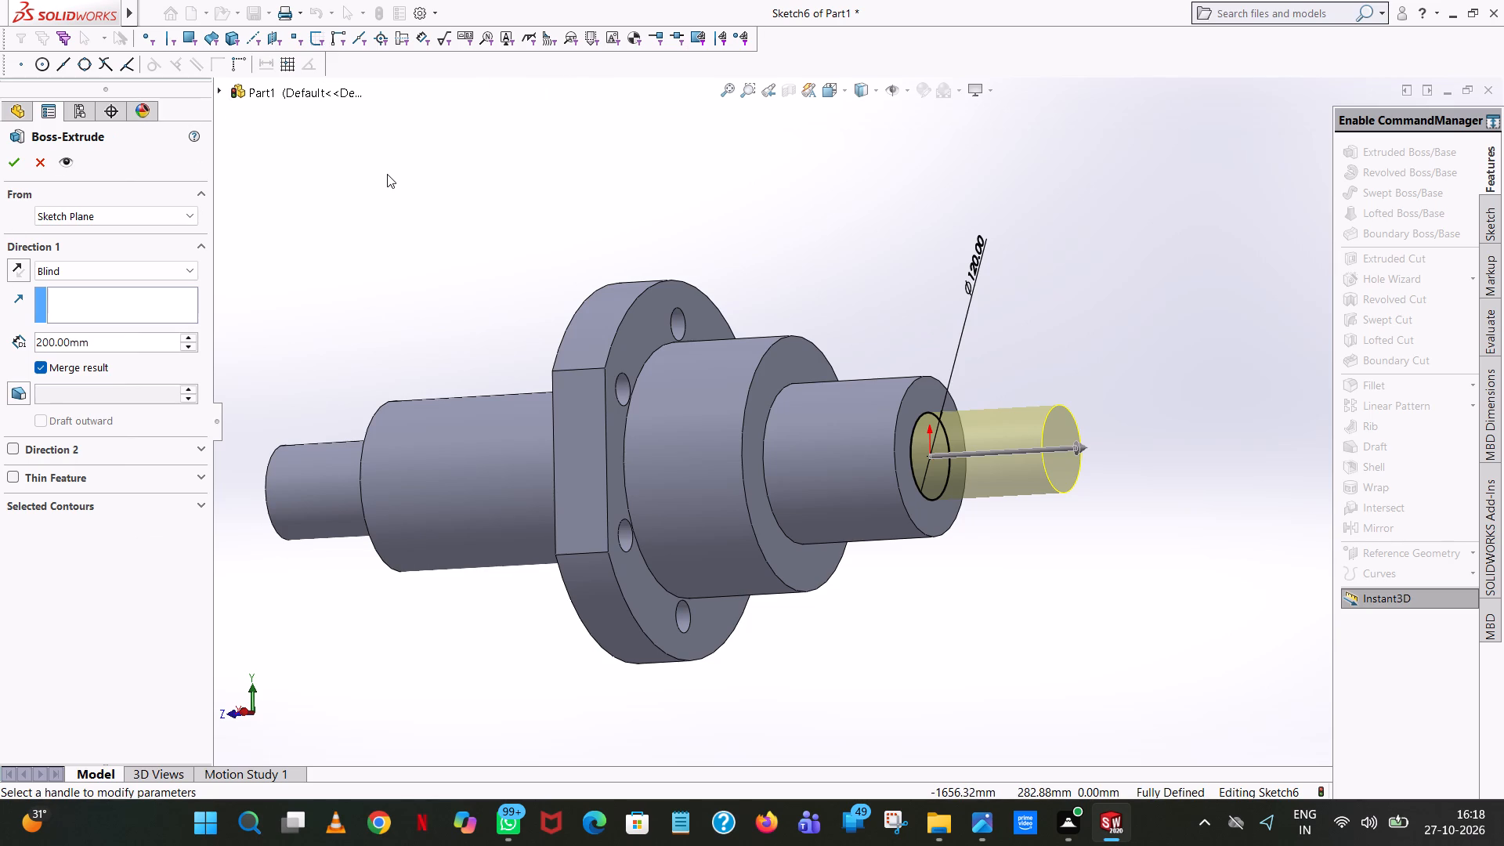
pyautogui.write('10')
pyautogui.write('75')
pyautogui.press('-')
pyautogui.doubleClick(155, 343)
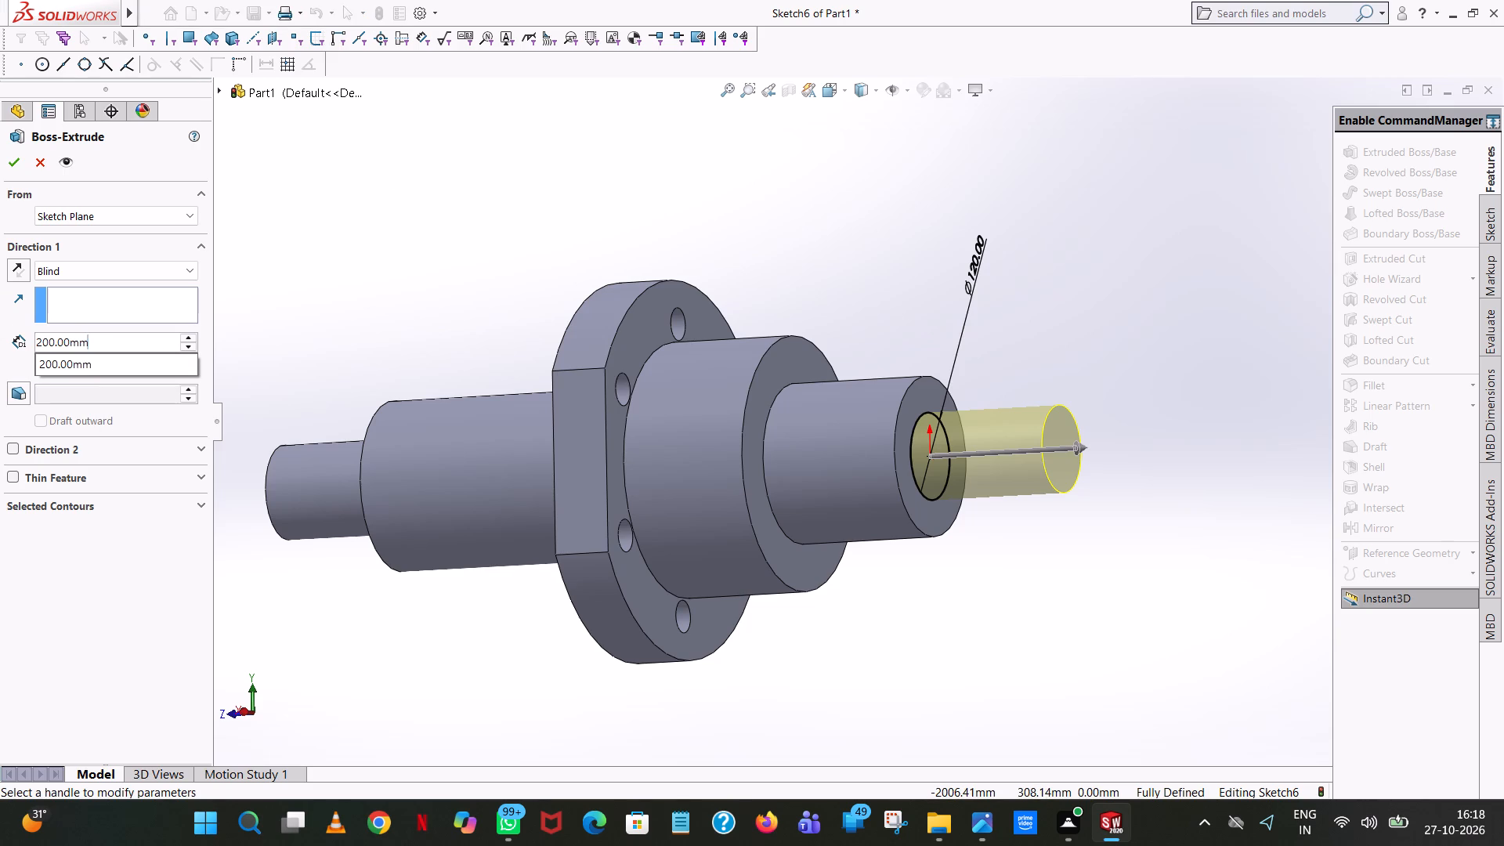
pyautogui.write('1075')
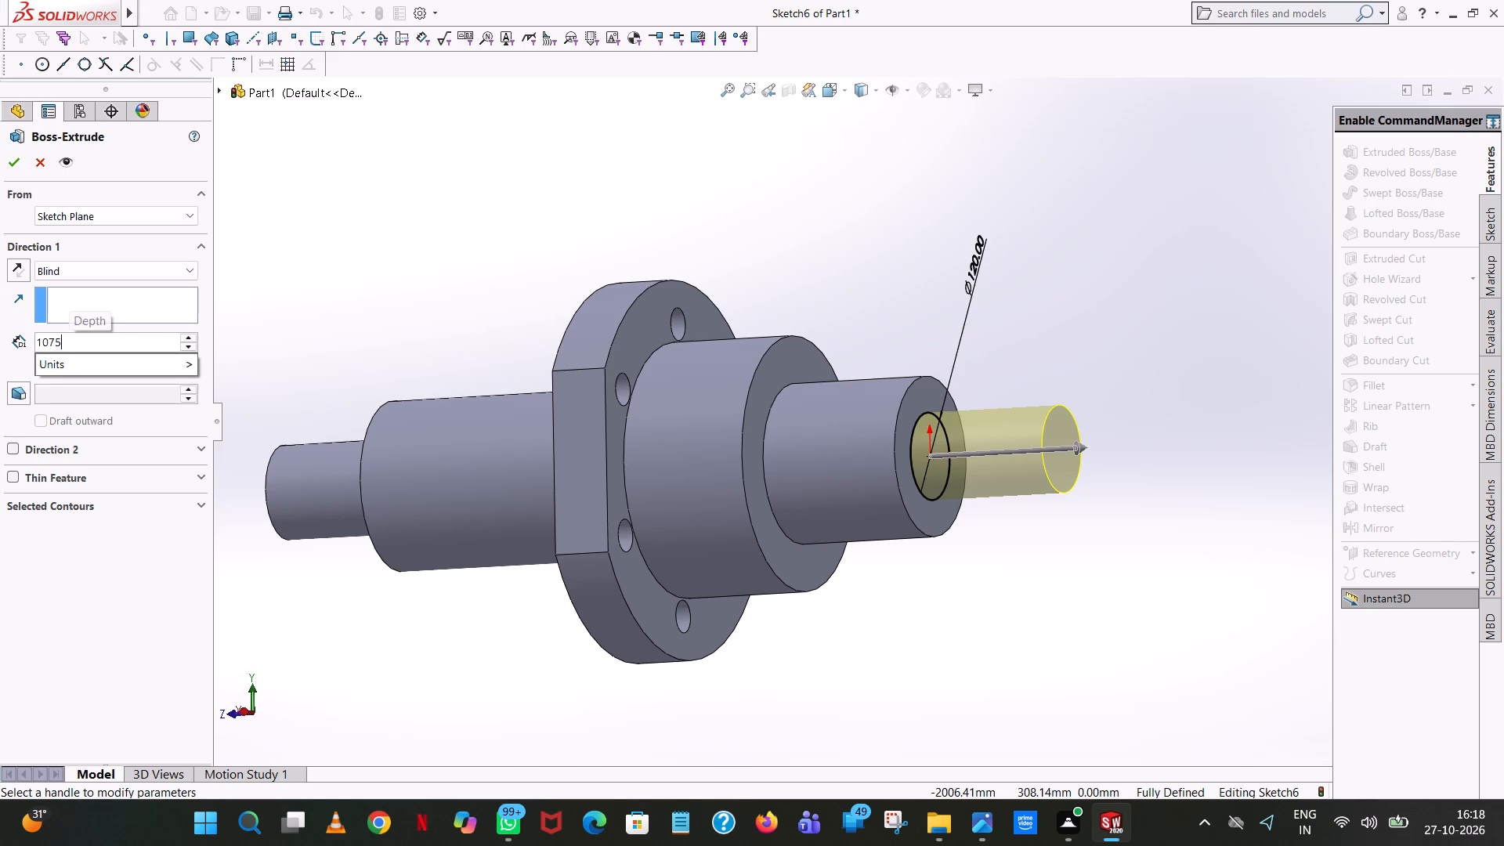
pyautogui.press('-')
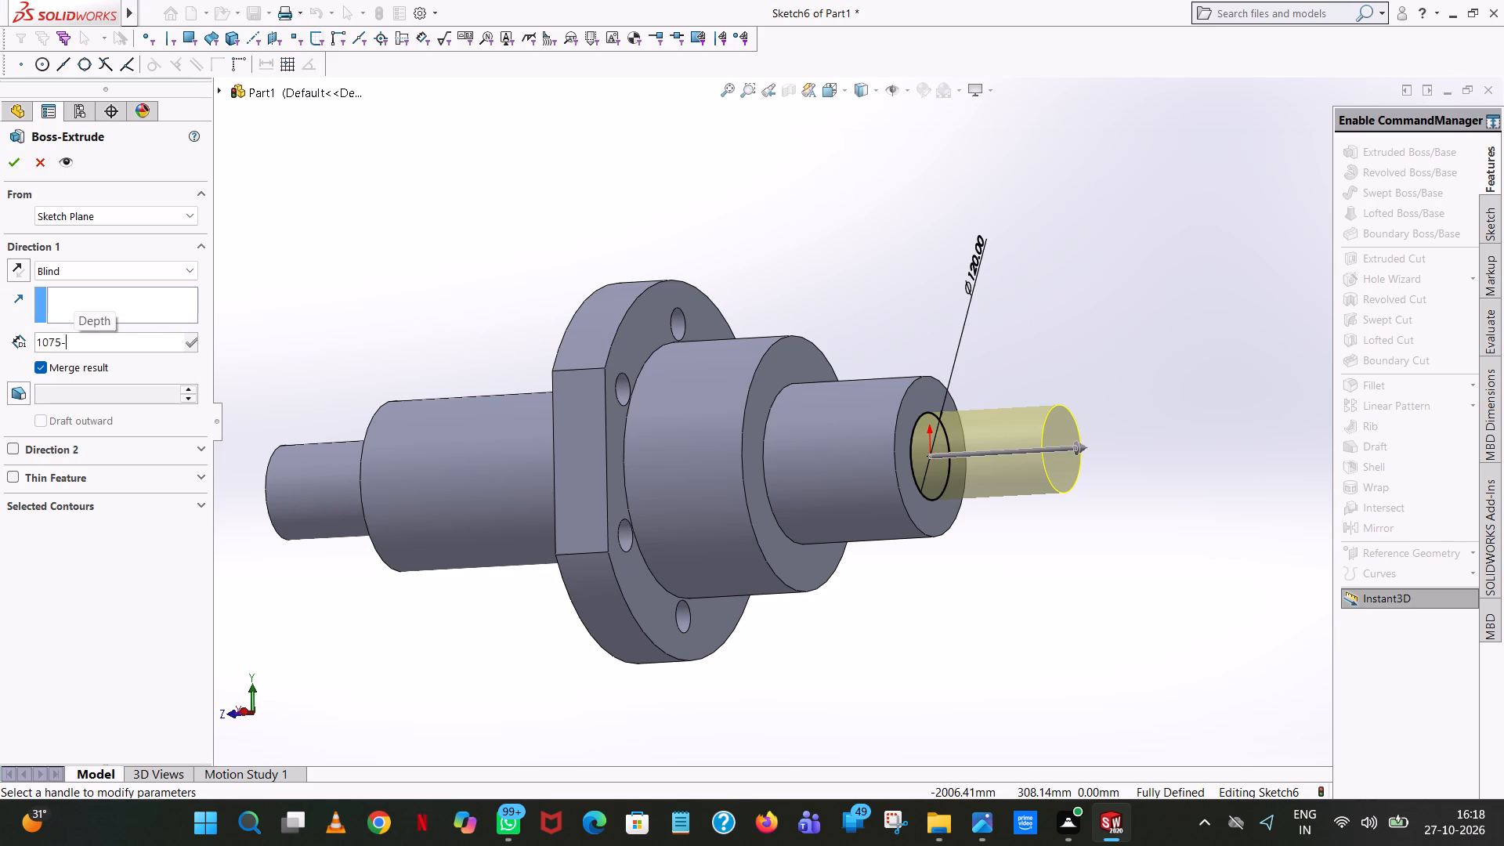
pyautogui.write('980')
pyautogui.press('Return')
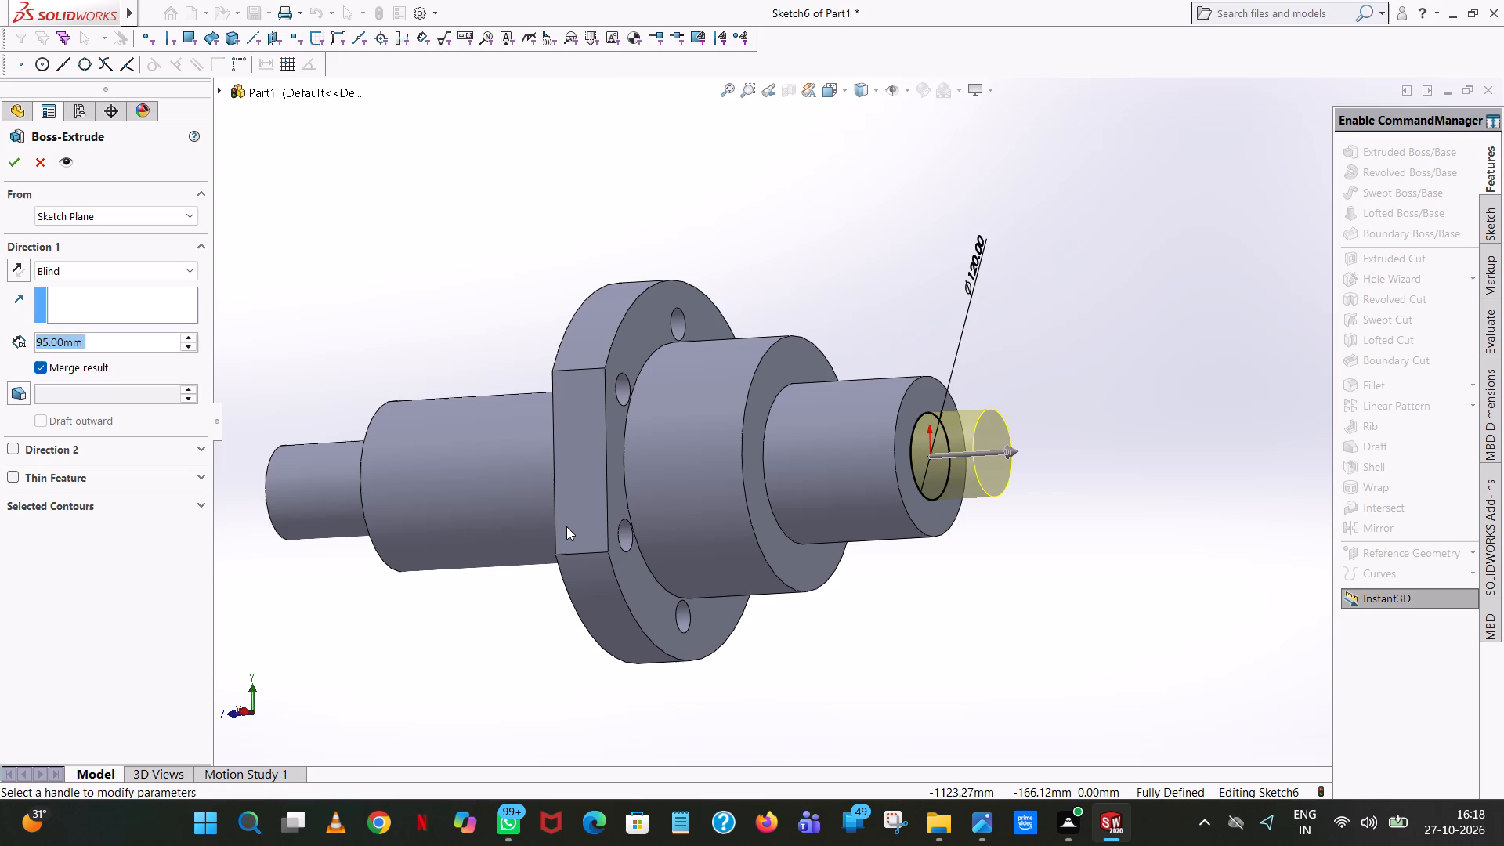
pyautogui.click(9, 162)
pyautogui.click(1084, 325)
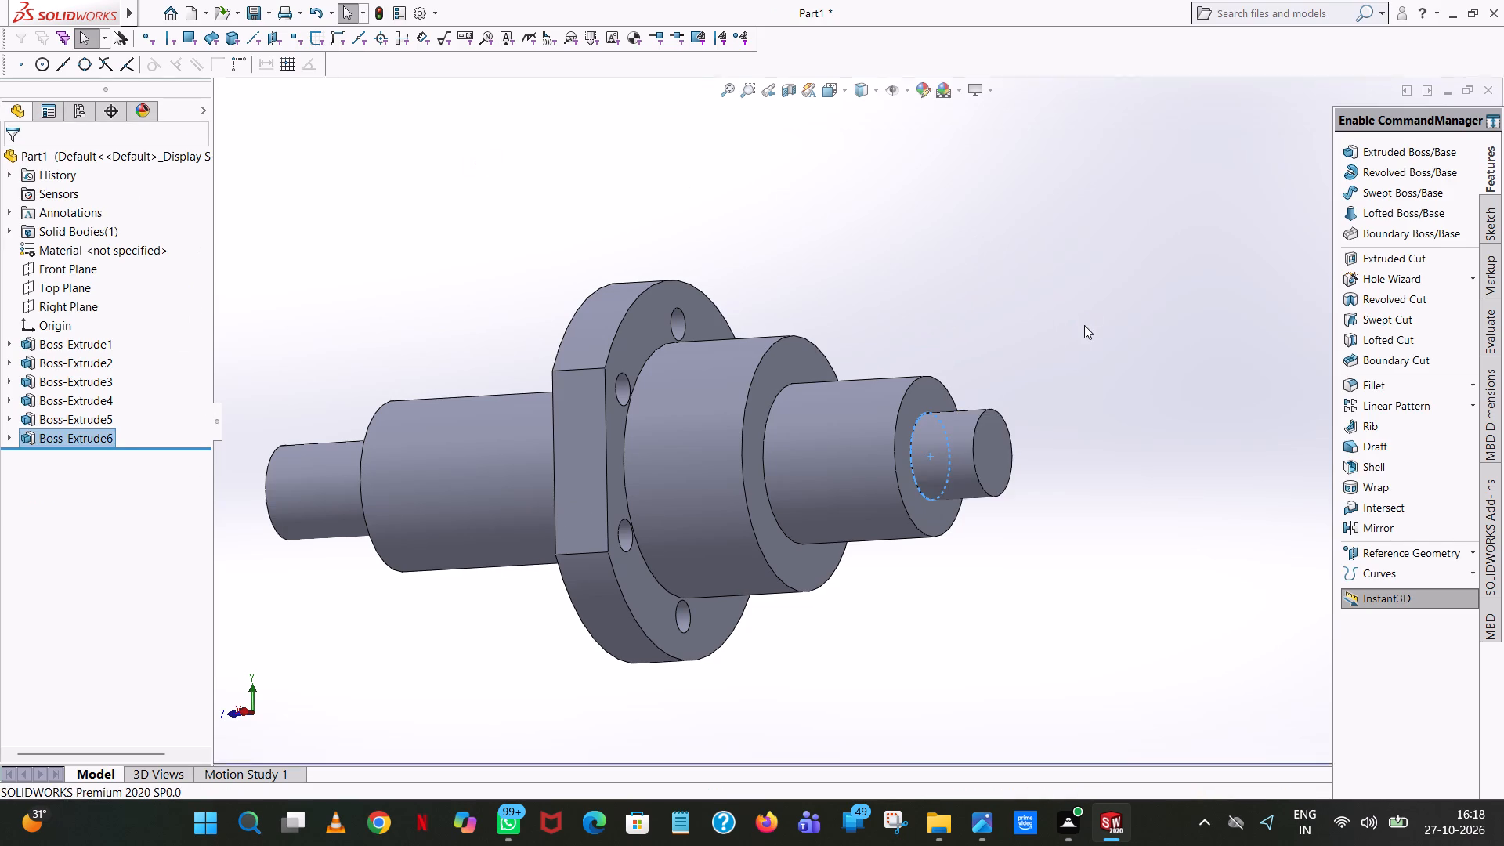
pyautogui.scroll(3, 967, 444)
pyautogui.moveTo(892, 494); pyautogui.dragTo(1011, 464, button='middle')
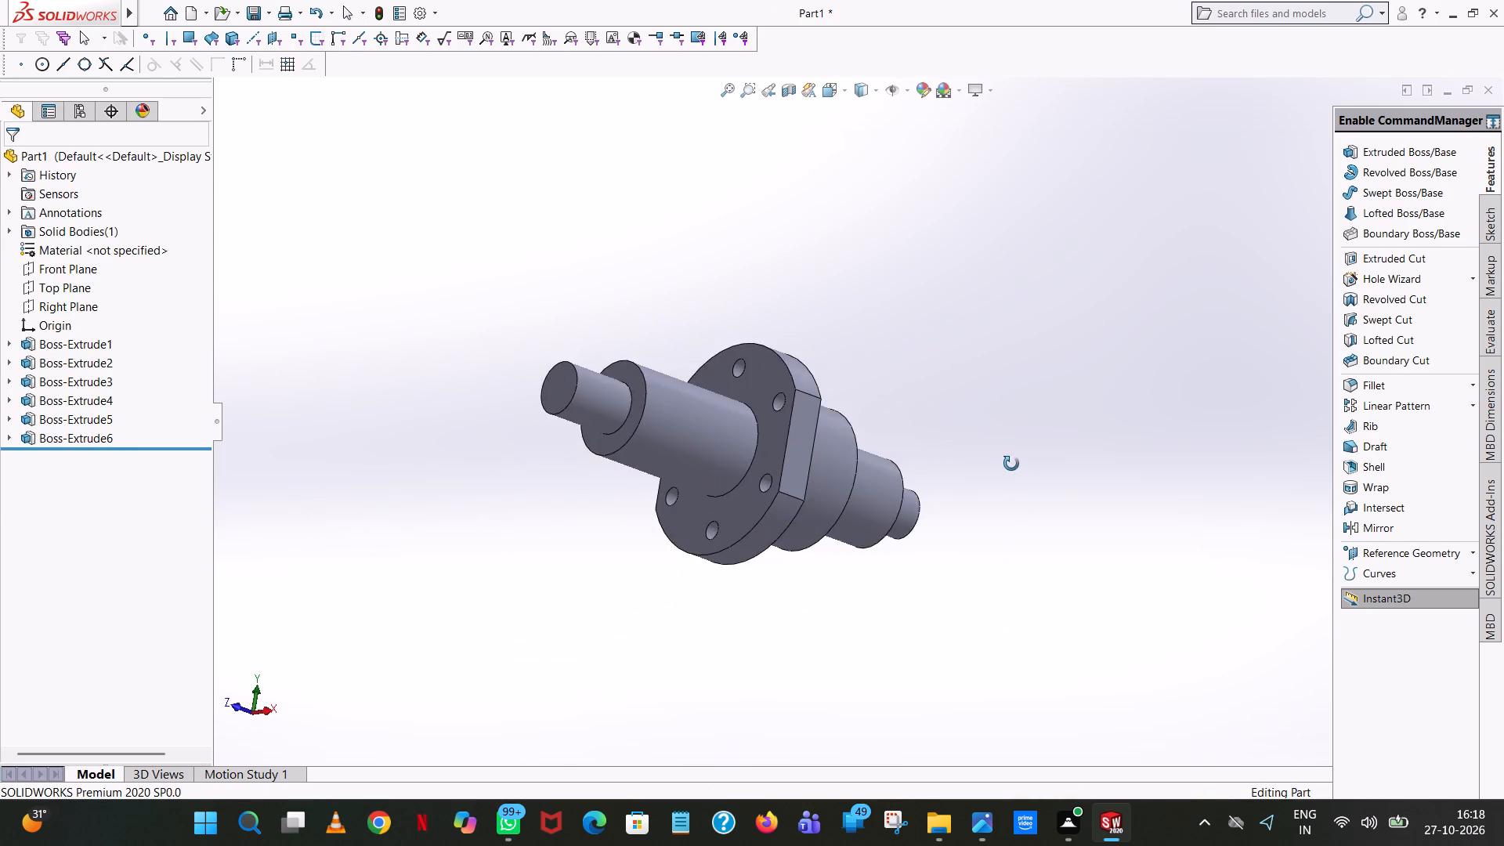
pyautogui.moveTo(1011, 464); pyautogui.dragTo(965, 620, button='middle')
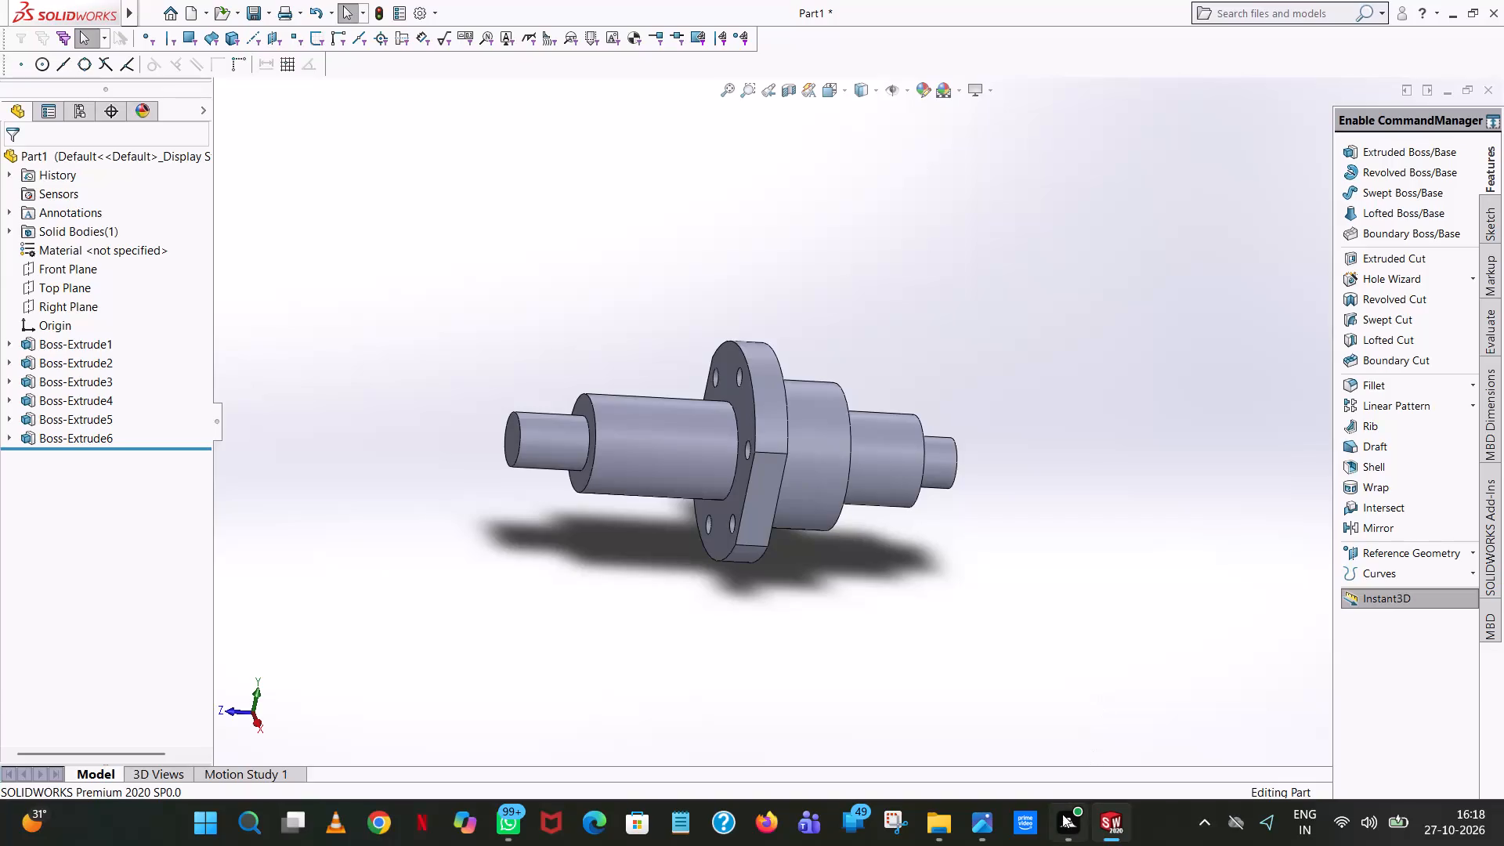
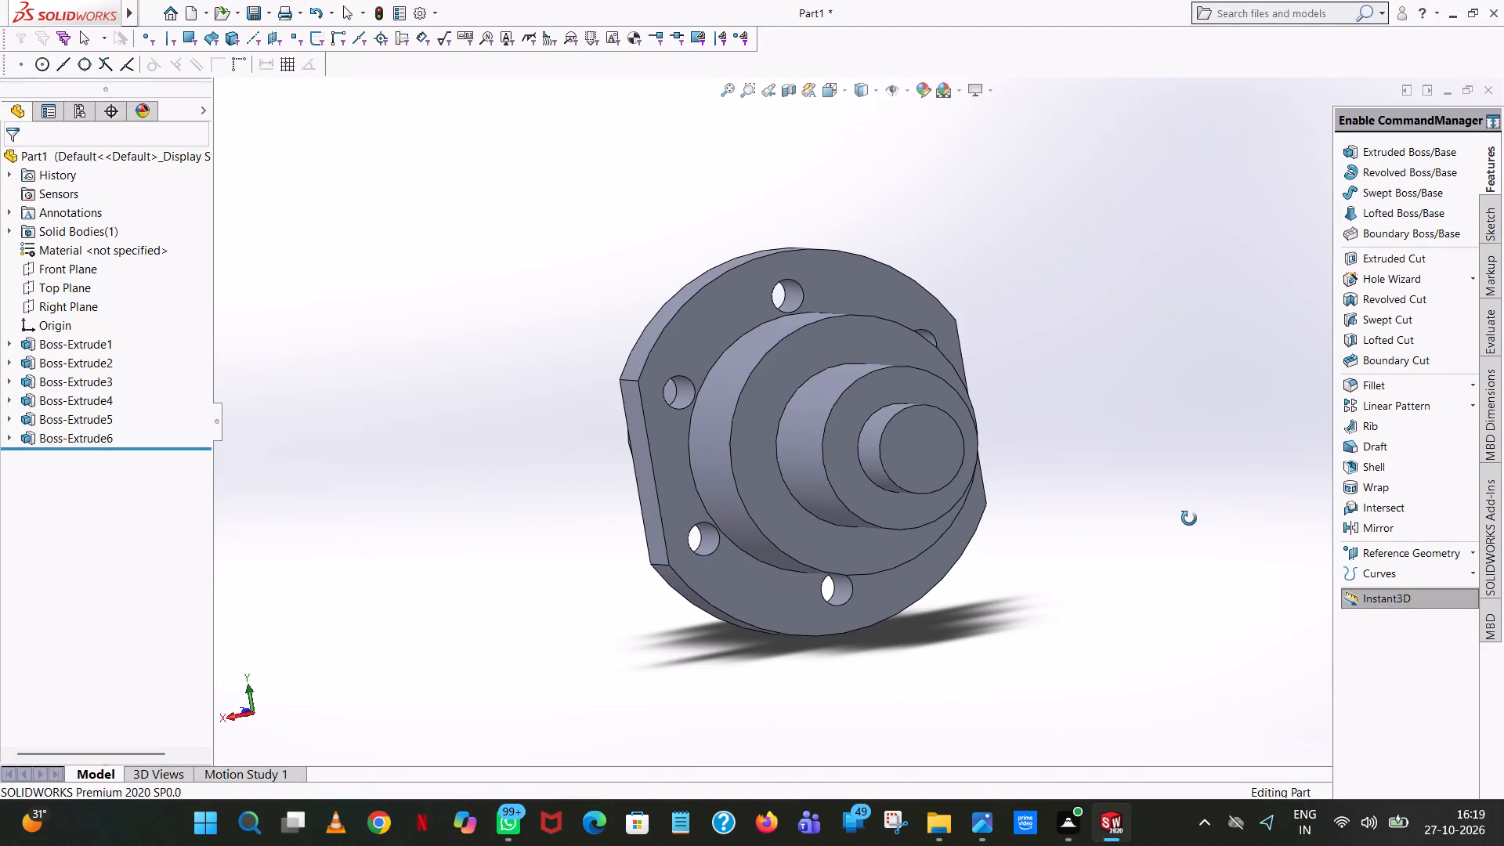
# Start an extruded-cut sketch on the shoulder face around the smaller end shaft and draw an origin-centred circle with radius 234/2 (117 mm).
pyautogui.scroll(1, 820, 576)
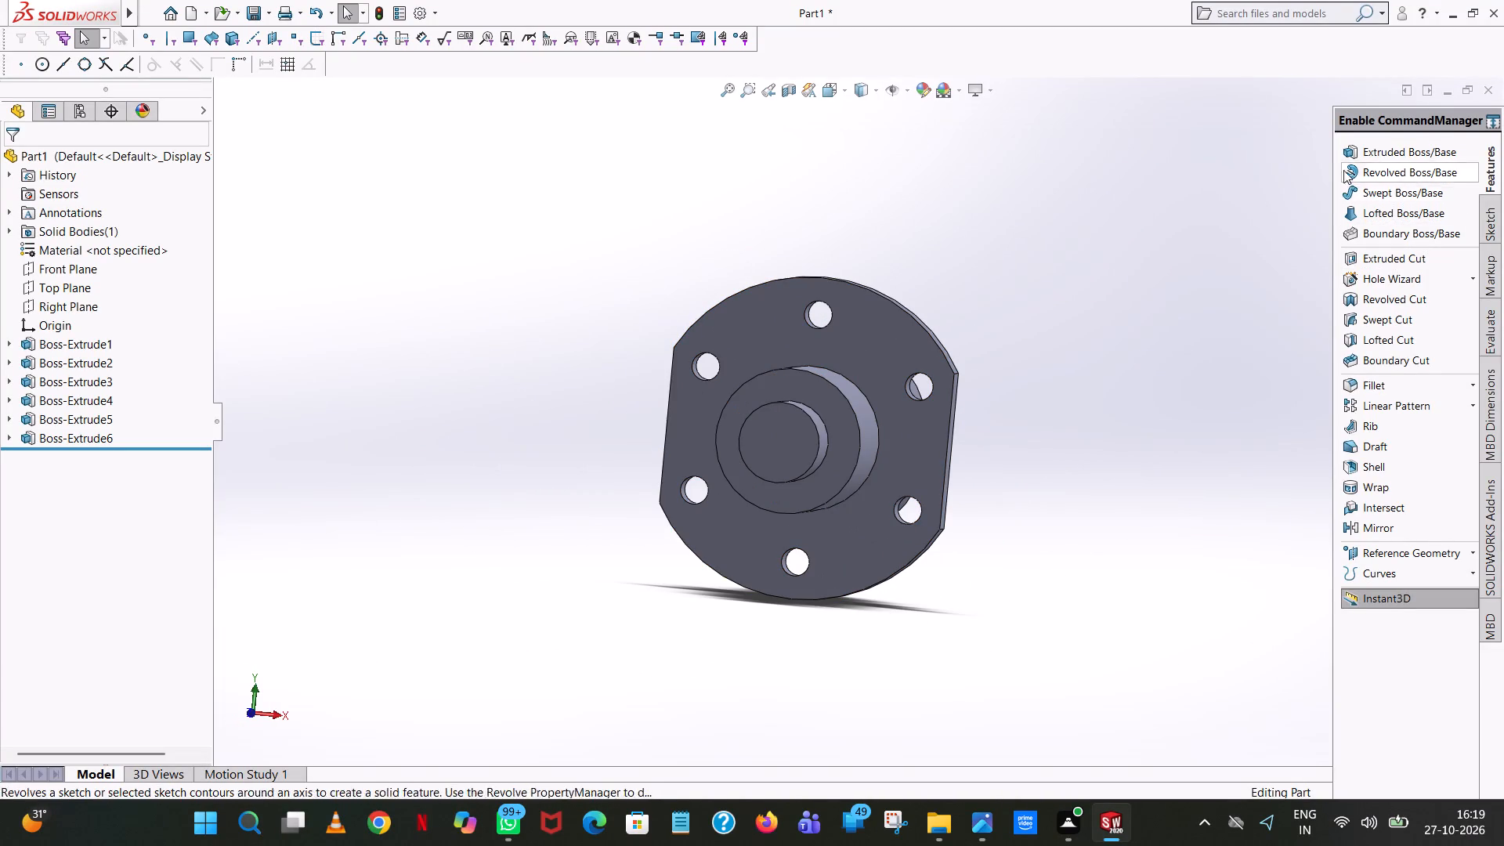
pyautogui.click(1394, 256)
pyautogui.scroll(-2, 943, 423)
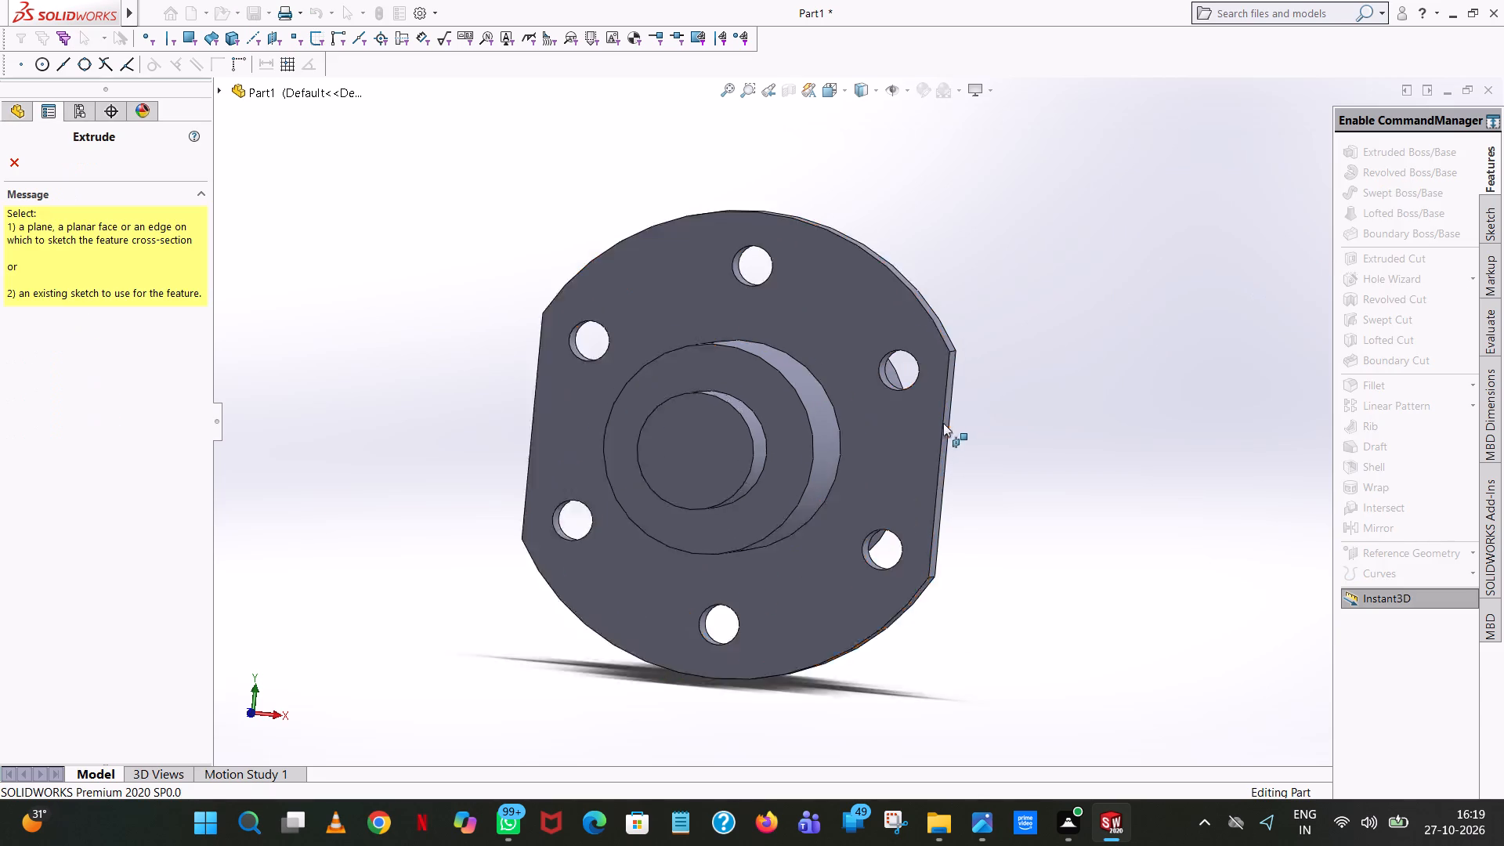
pyautogui.scroll(-1, 943, 423)
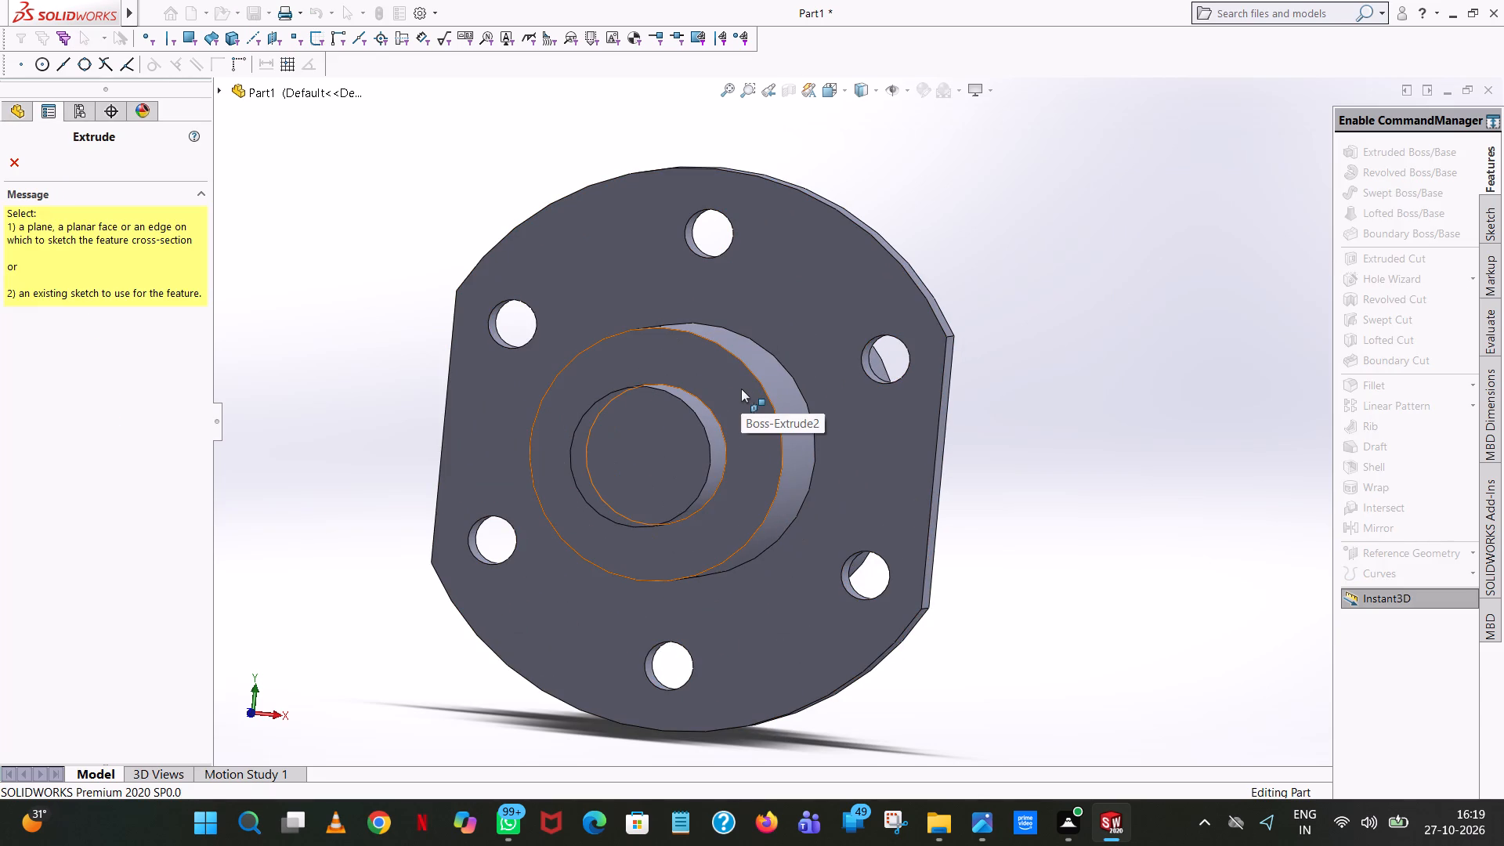
pyautogui.scroll(-5, 740, 388)
pyautogui.click(765, 389)
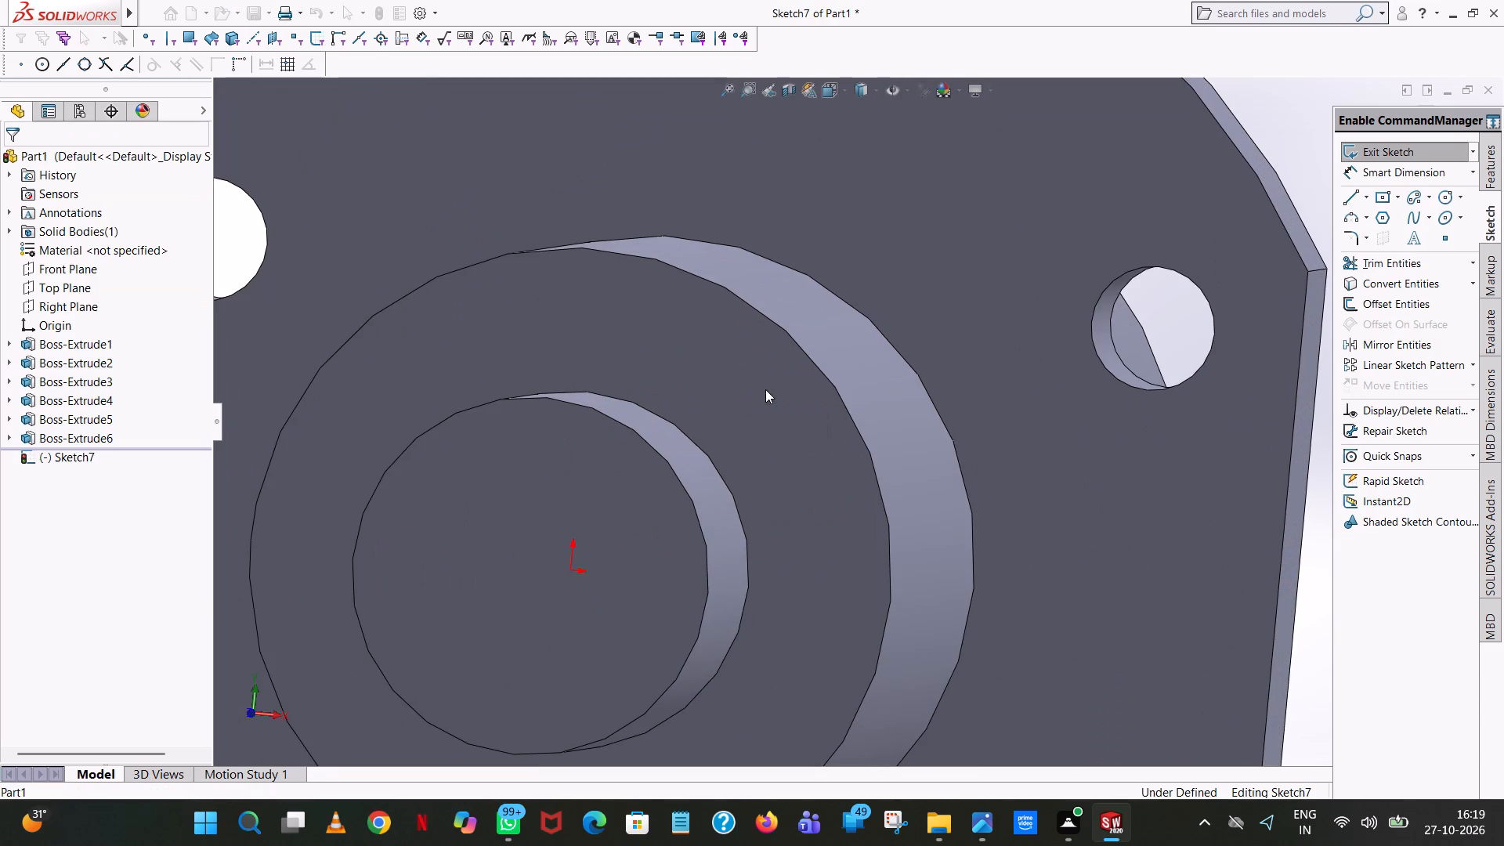
pyautogui.click(1439, 191)
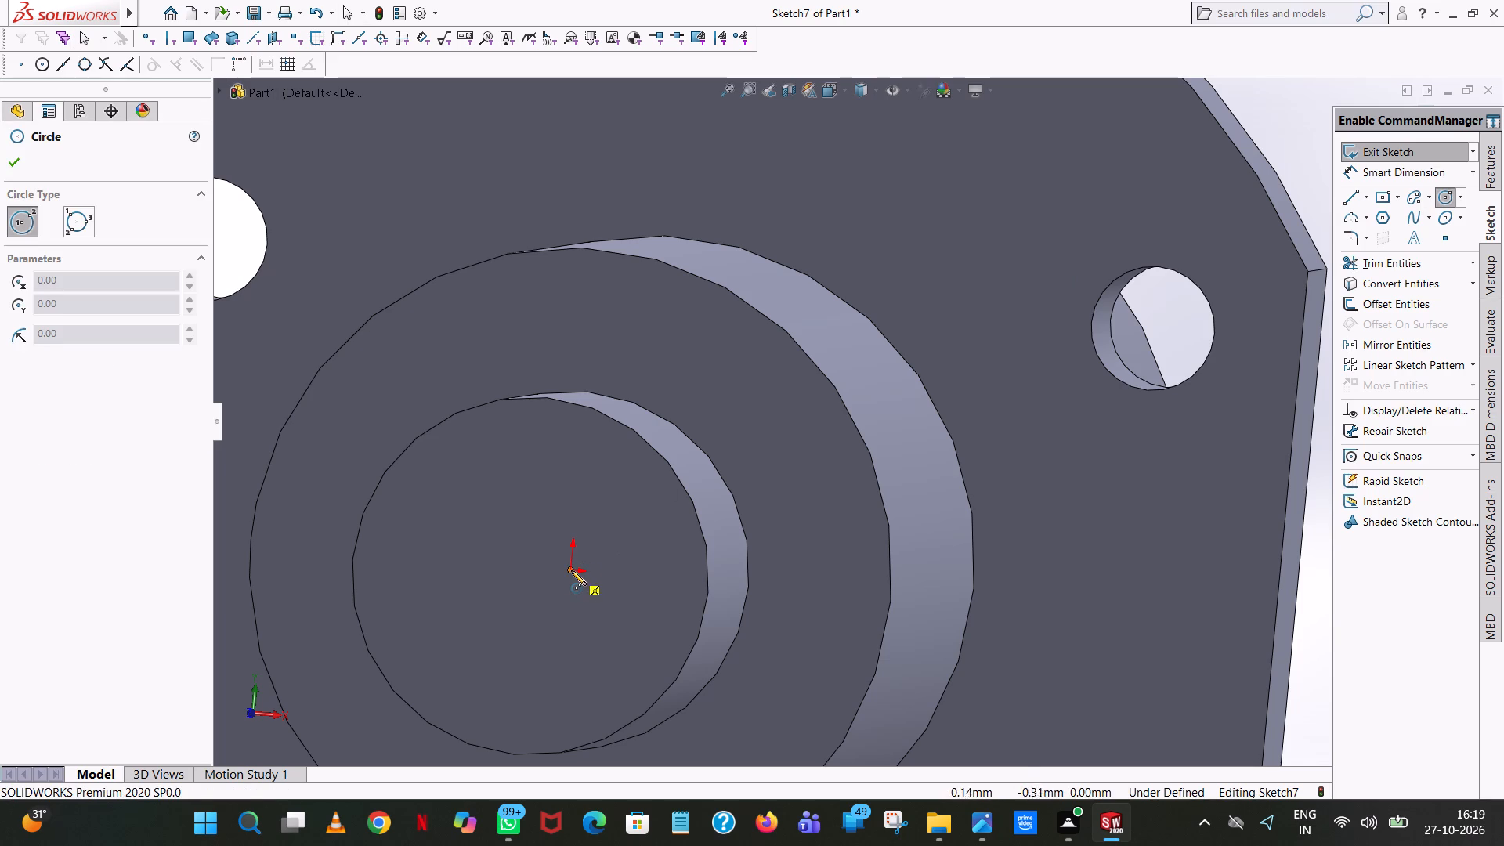
pyautogui.click(570, 570)
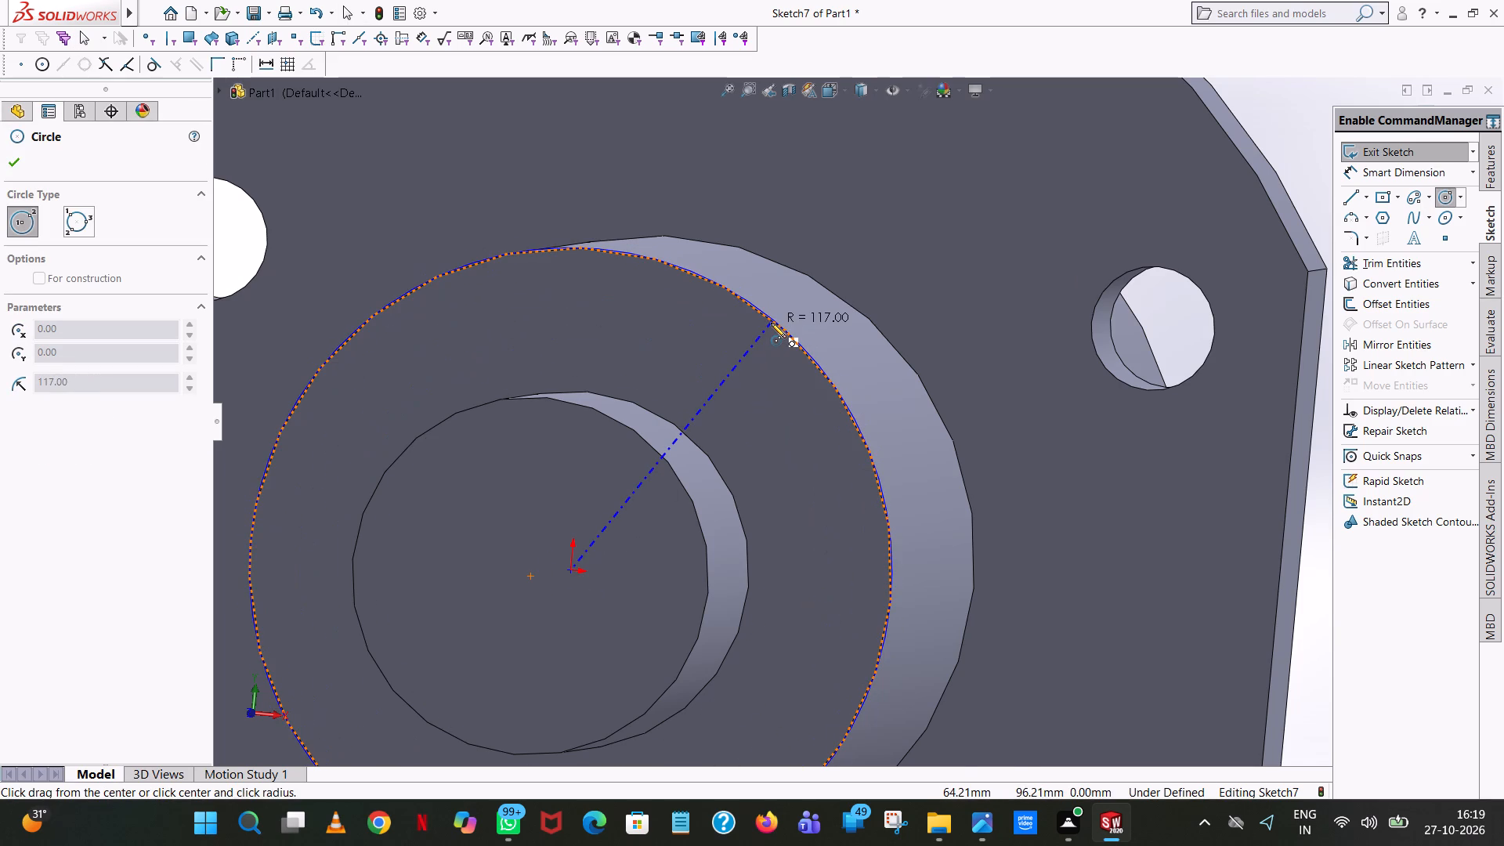
pyautogui.click(771, 323)
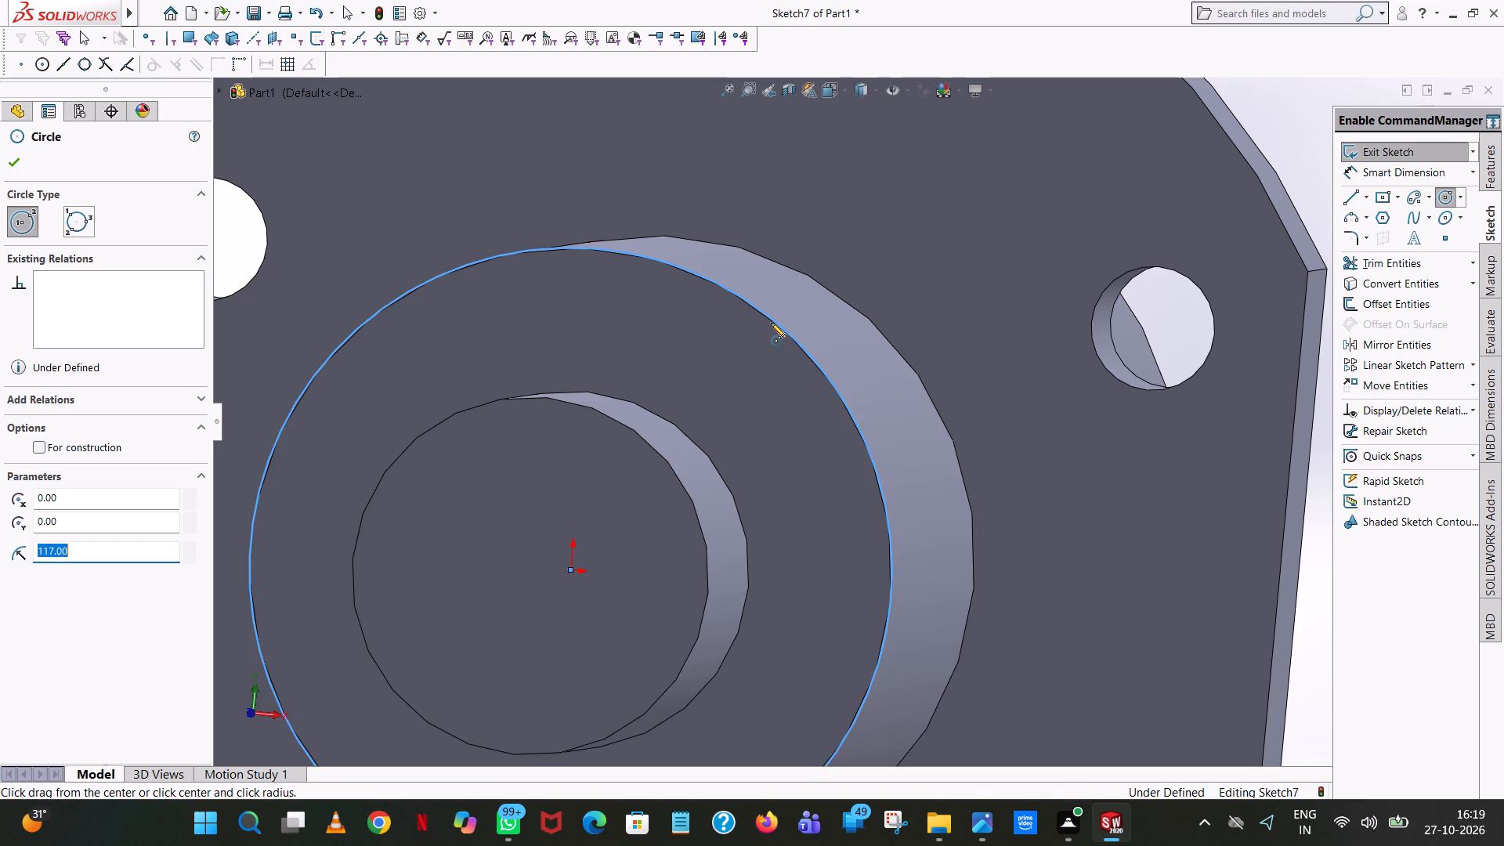
pyautogui.write('234/2')
pyautogui.press('Return')
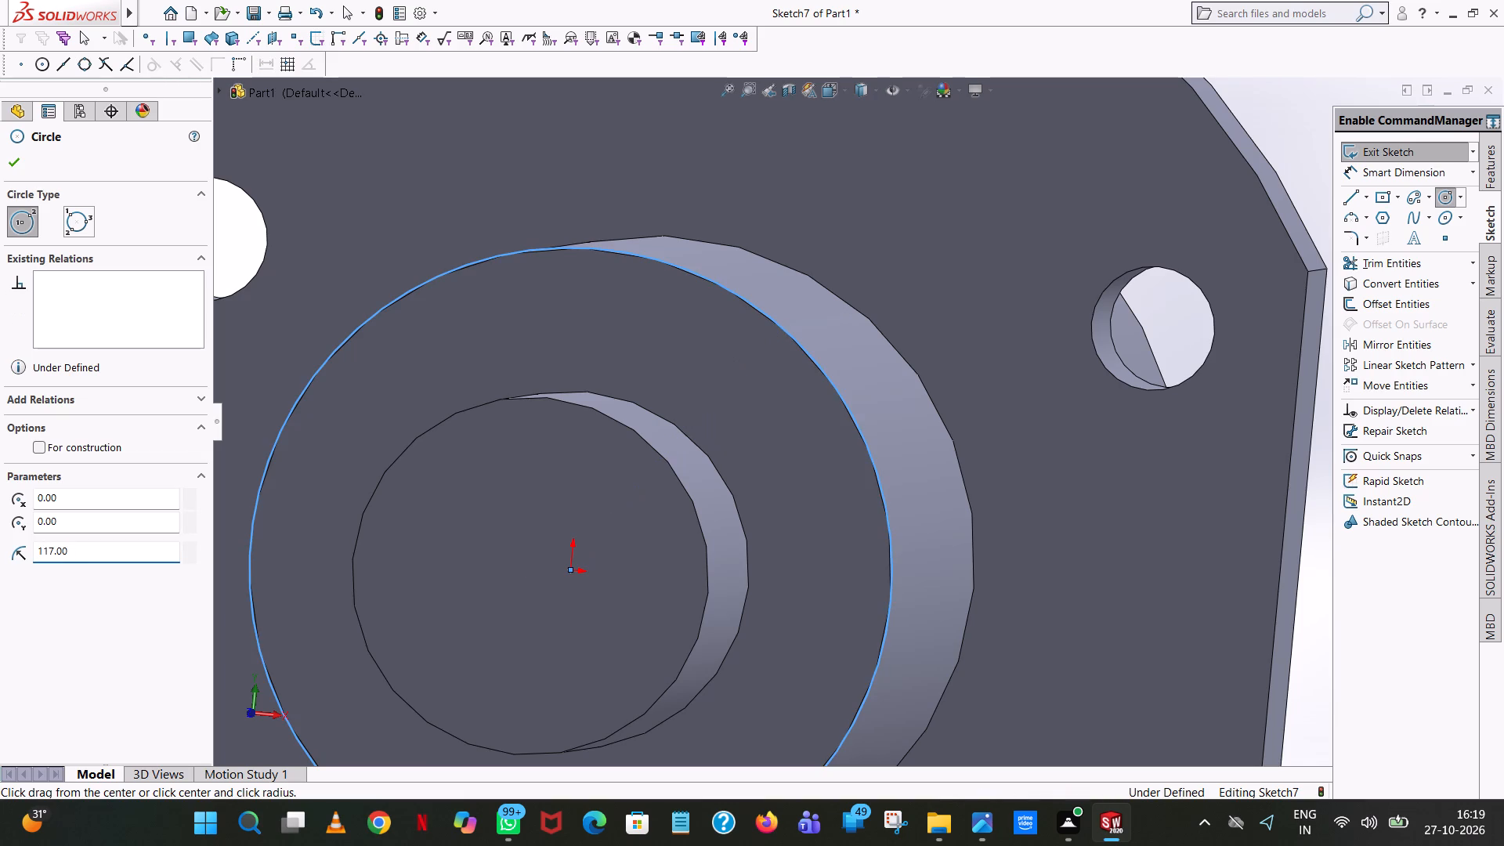
pyautogui.rightClick(771, 322)
pyautogui.click(850, 341)
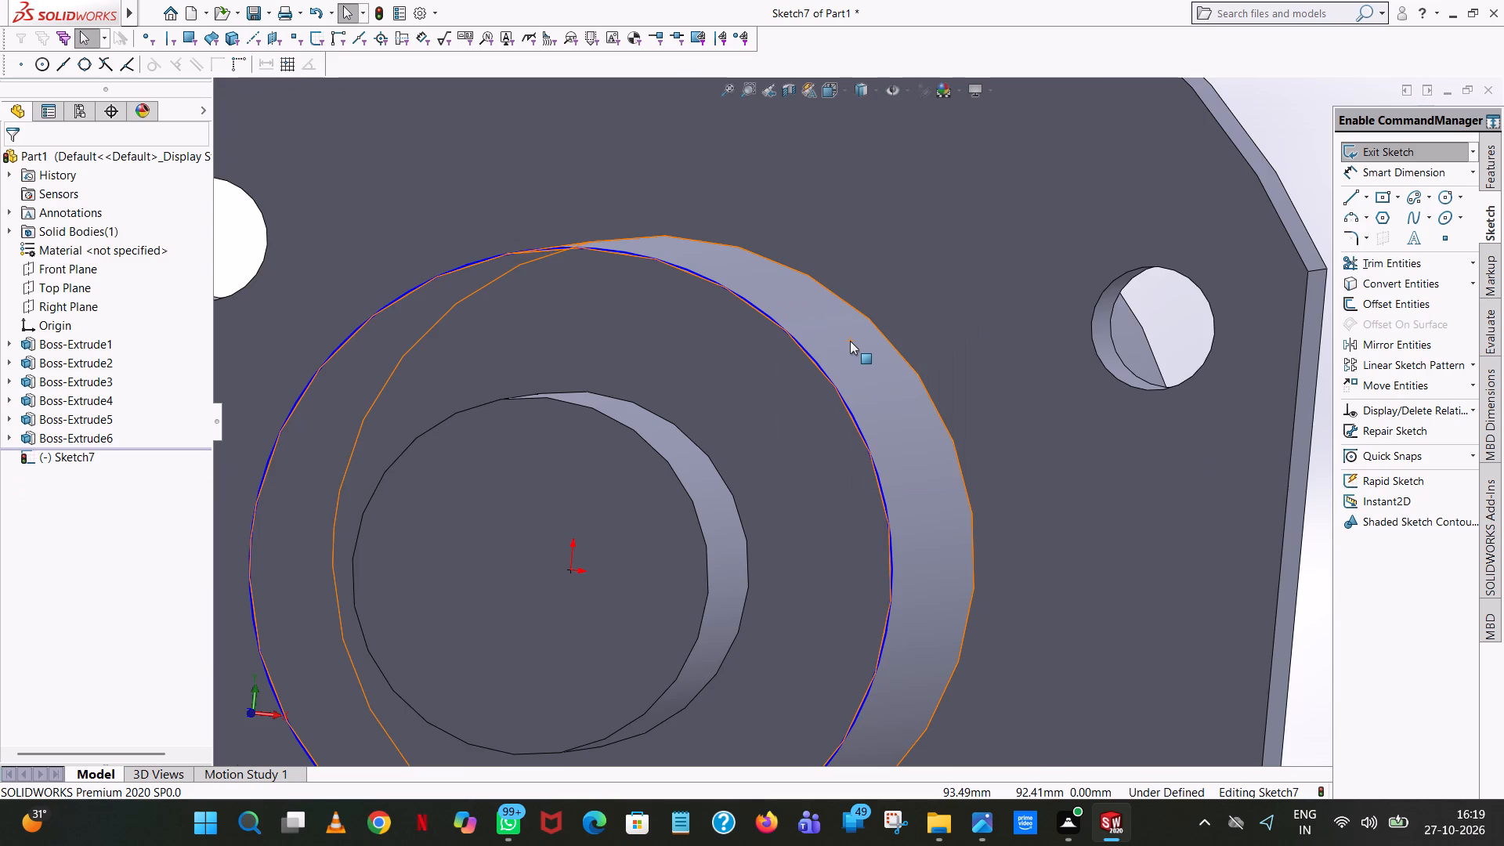
# Discard the extruded cut and close the sketch, keeping the 234 mm circle for use as a curve profile.
pyautogui.scroll(1, 850, 341)
pyautogui.moveTo(851, 341); pyautogui.dragTo(750, 342, button='middle')
pyautogui.scroll(4, 747, 339)
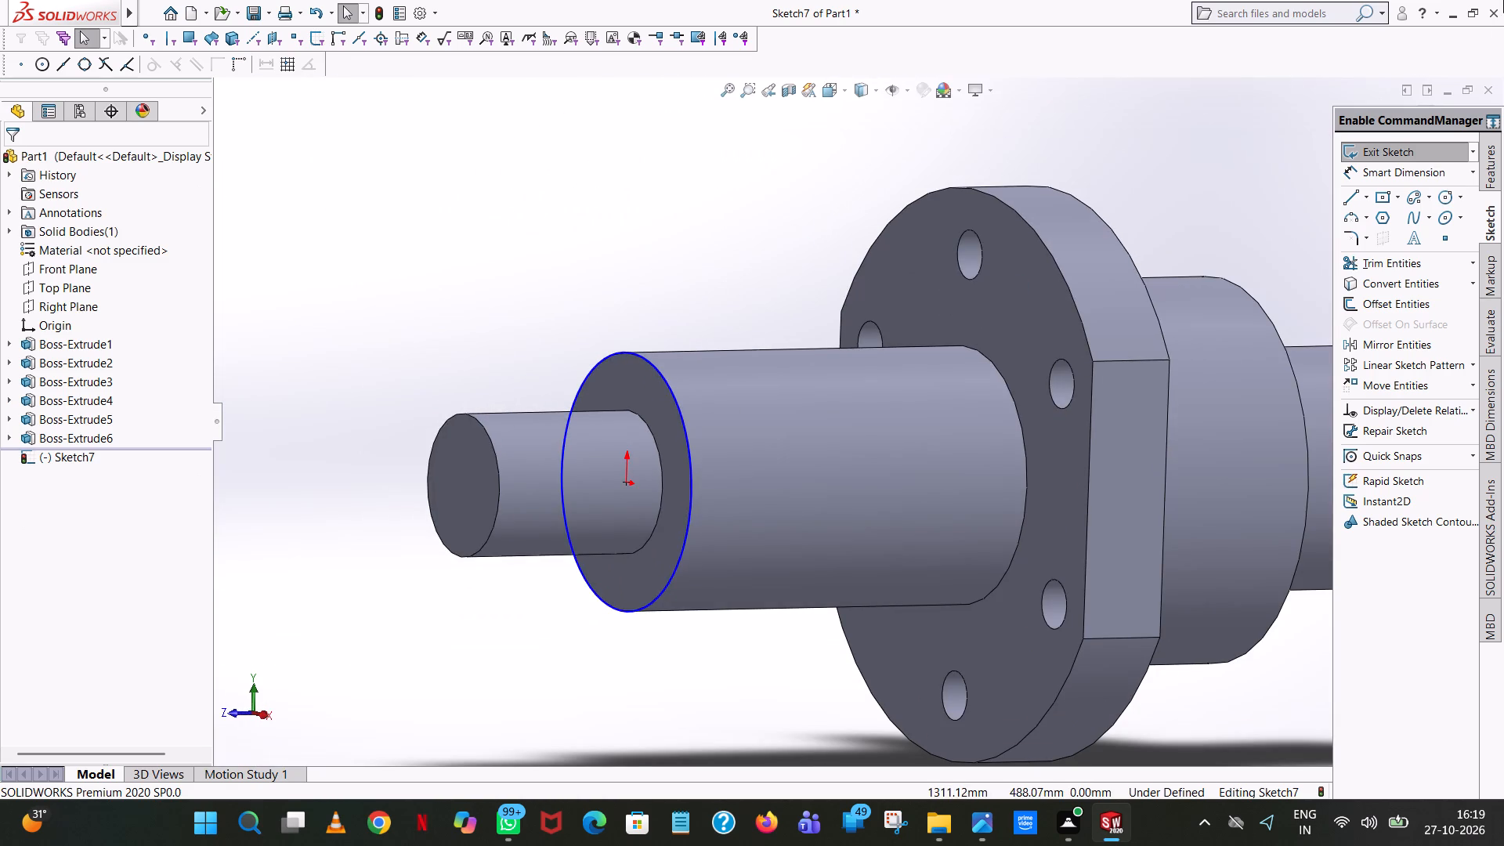
pyautogui.click(1419, 145)
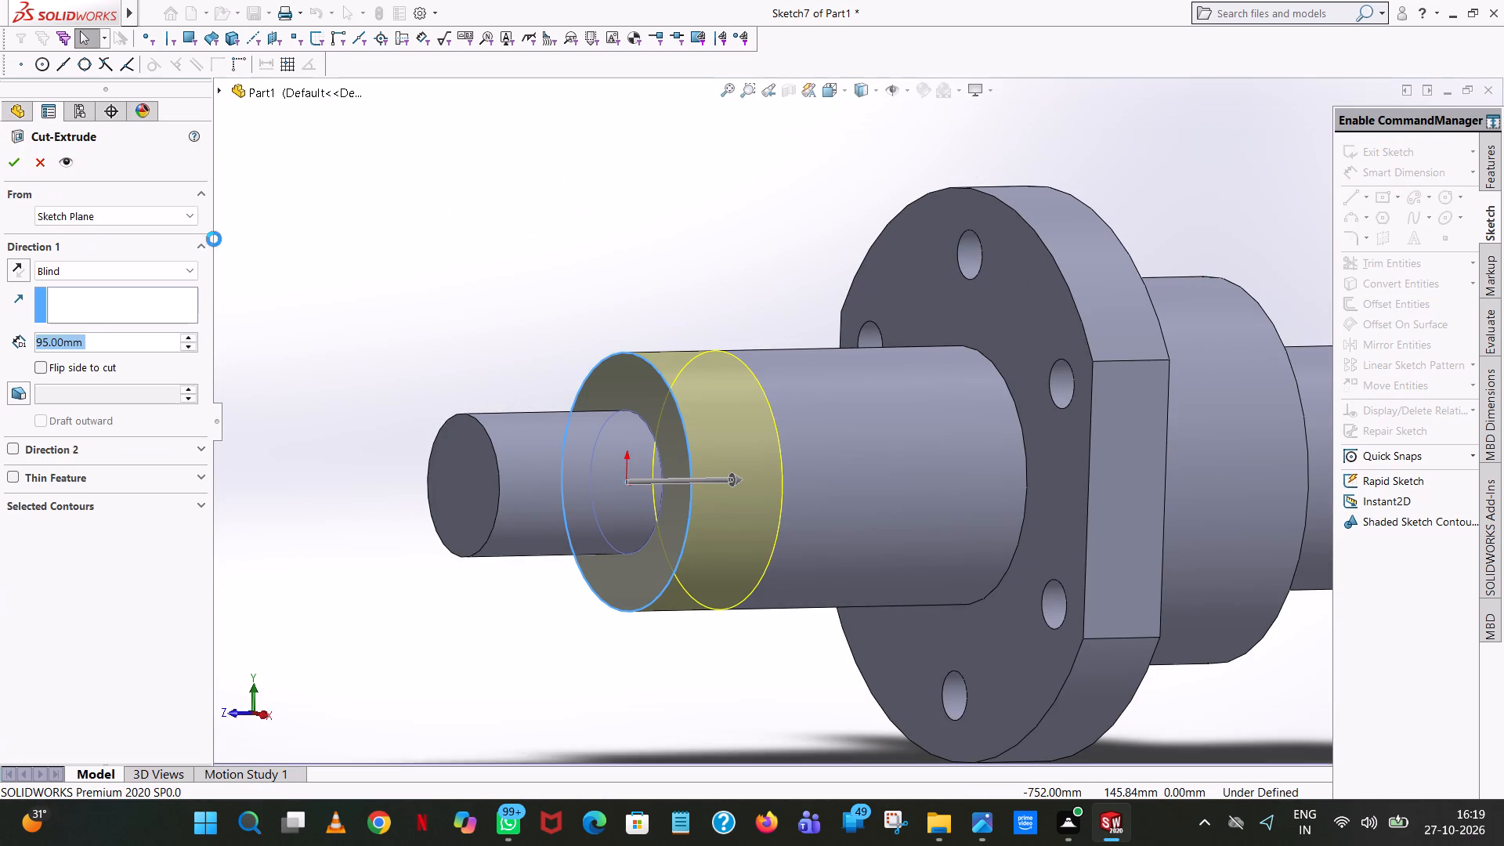
pyautogui.click(38, 158)
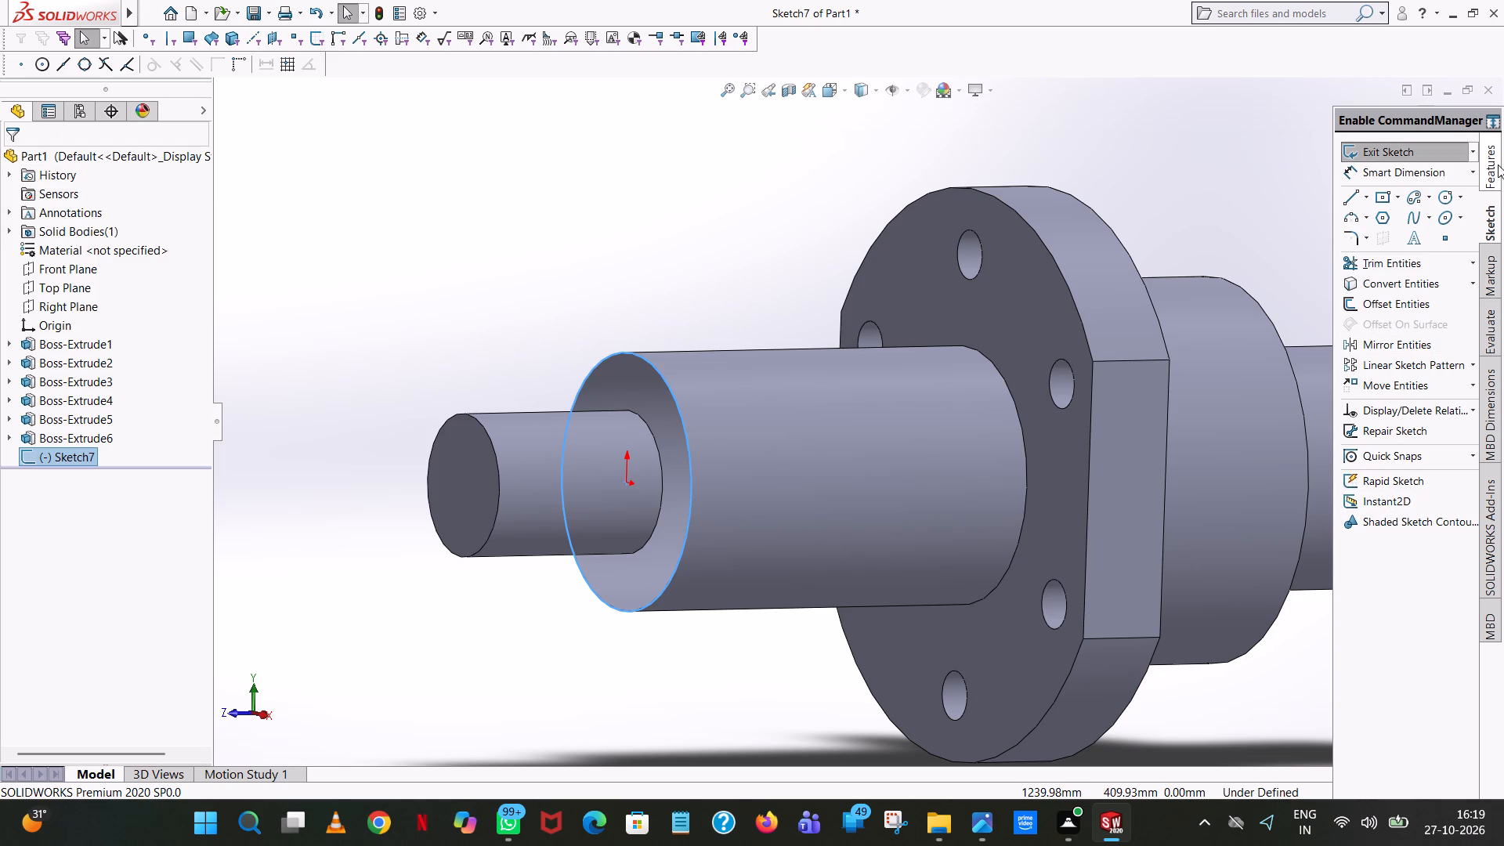
pyautogui.click(1423, 153)
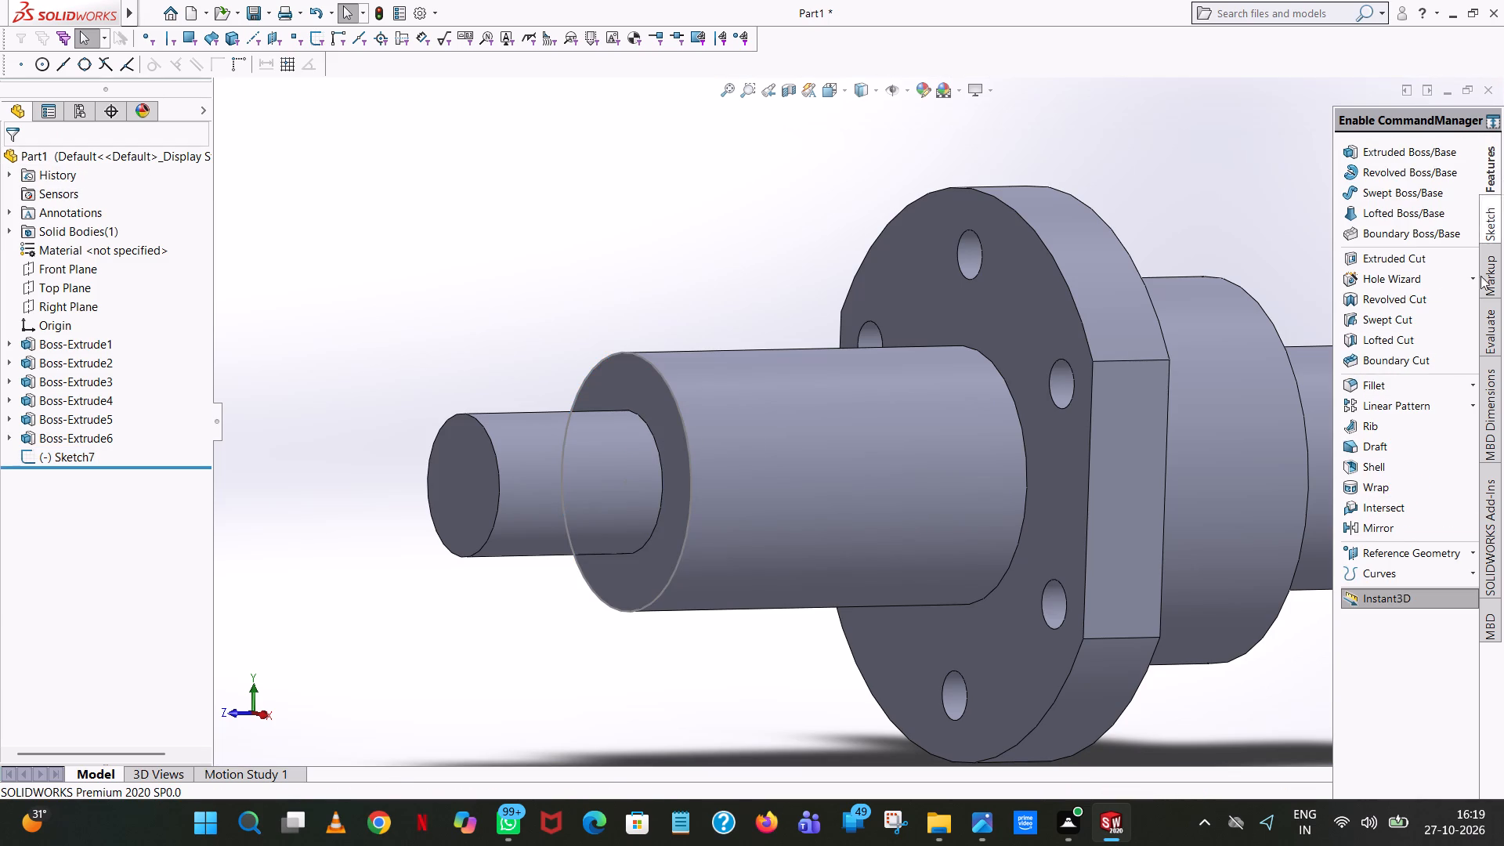
# Start a Helix and Spiral curve from the 234 mm circle and reverse its direction so it runs along the shaft toward the flange.
pyautogui.click(1375, 567)
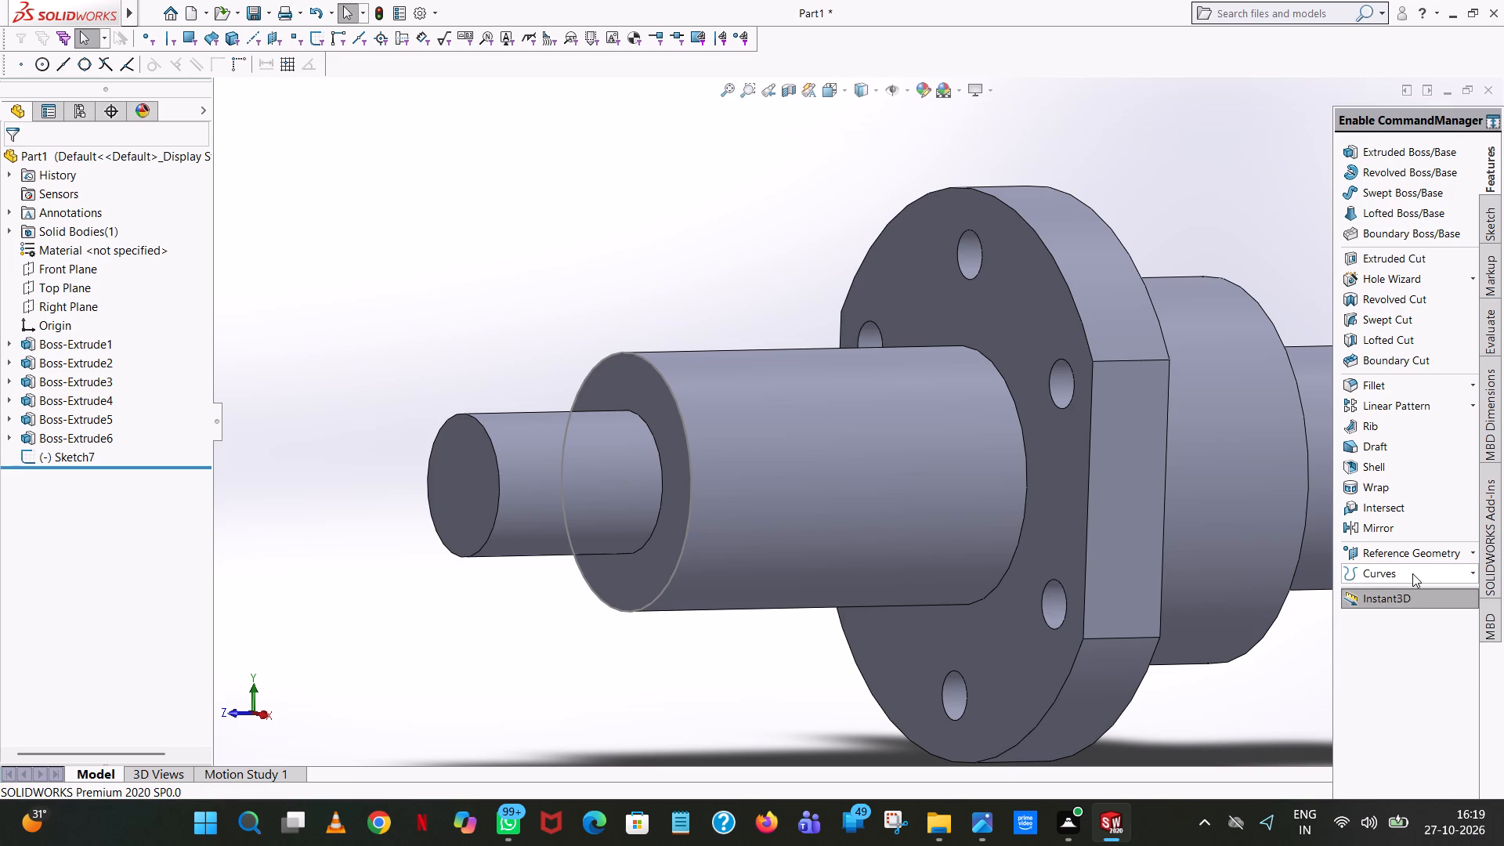
pyautogui.click(1412, 573)
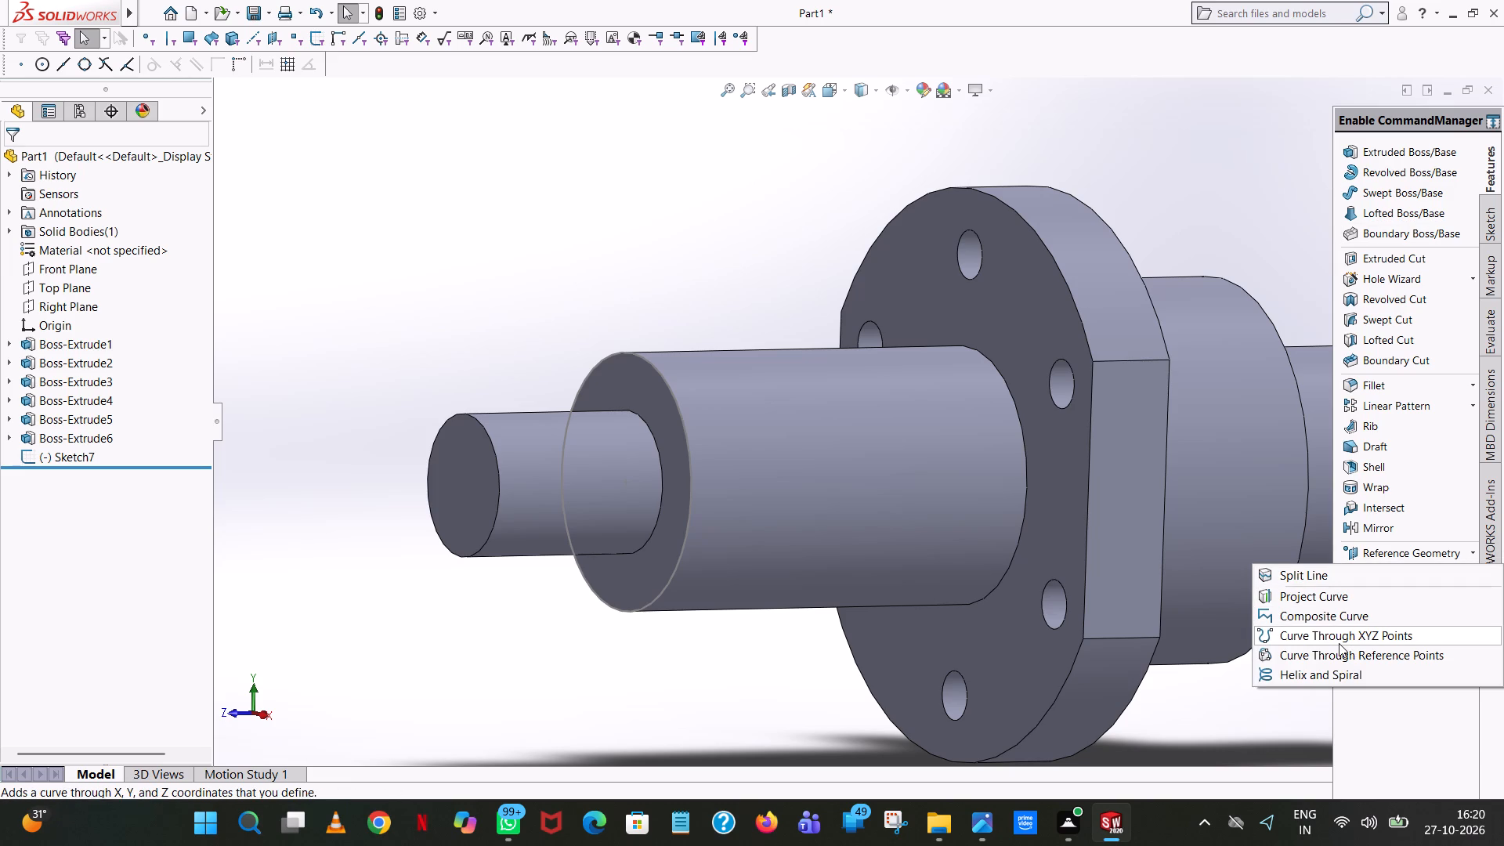
pyautogui.click(1348, 675)
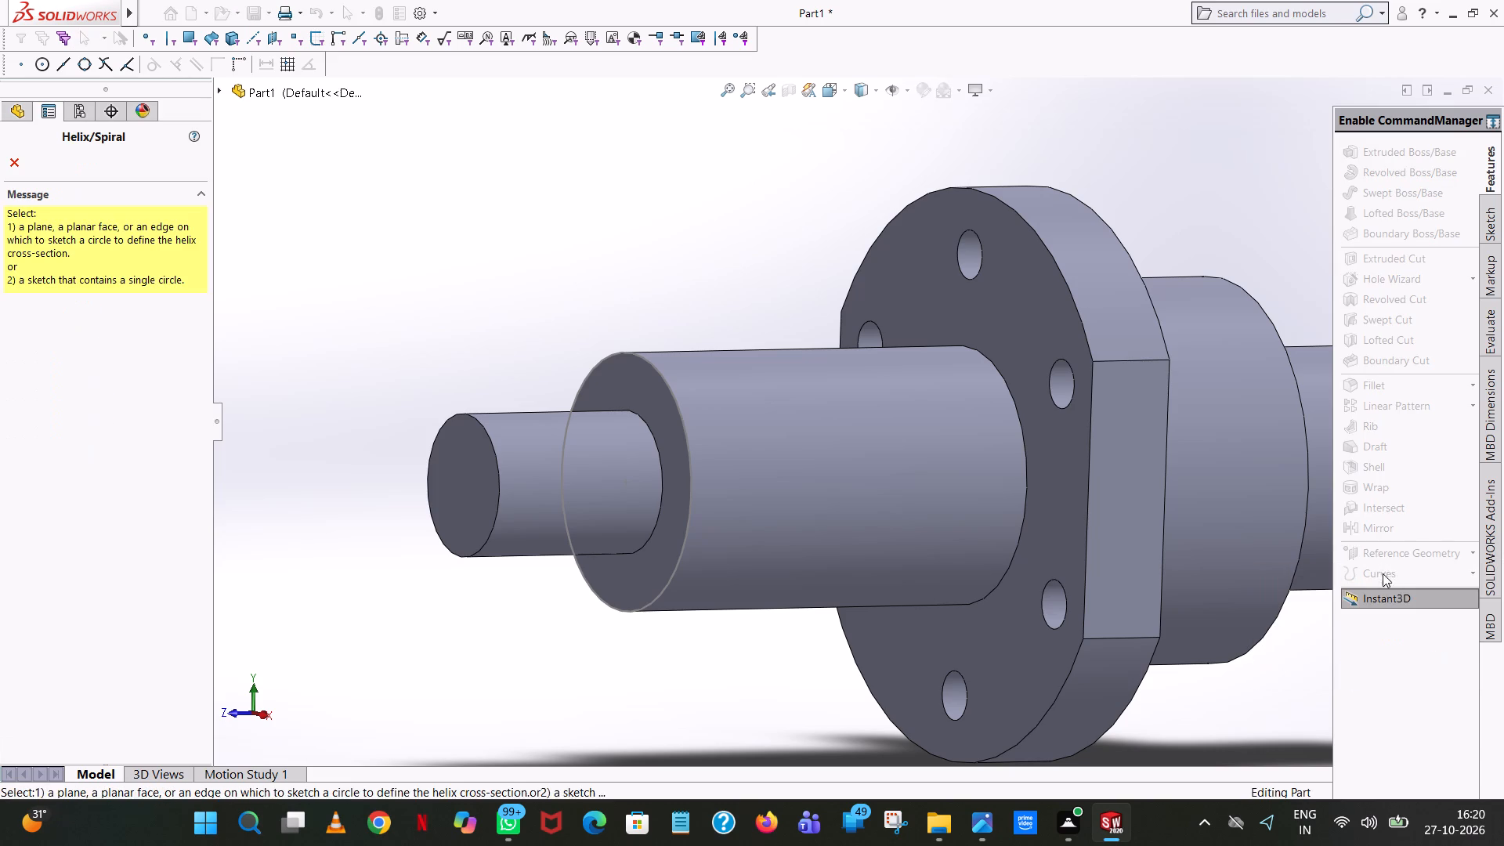
pyautogui.click(672, 394)
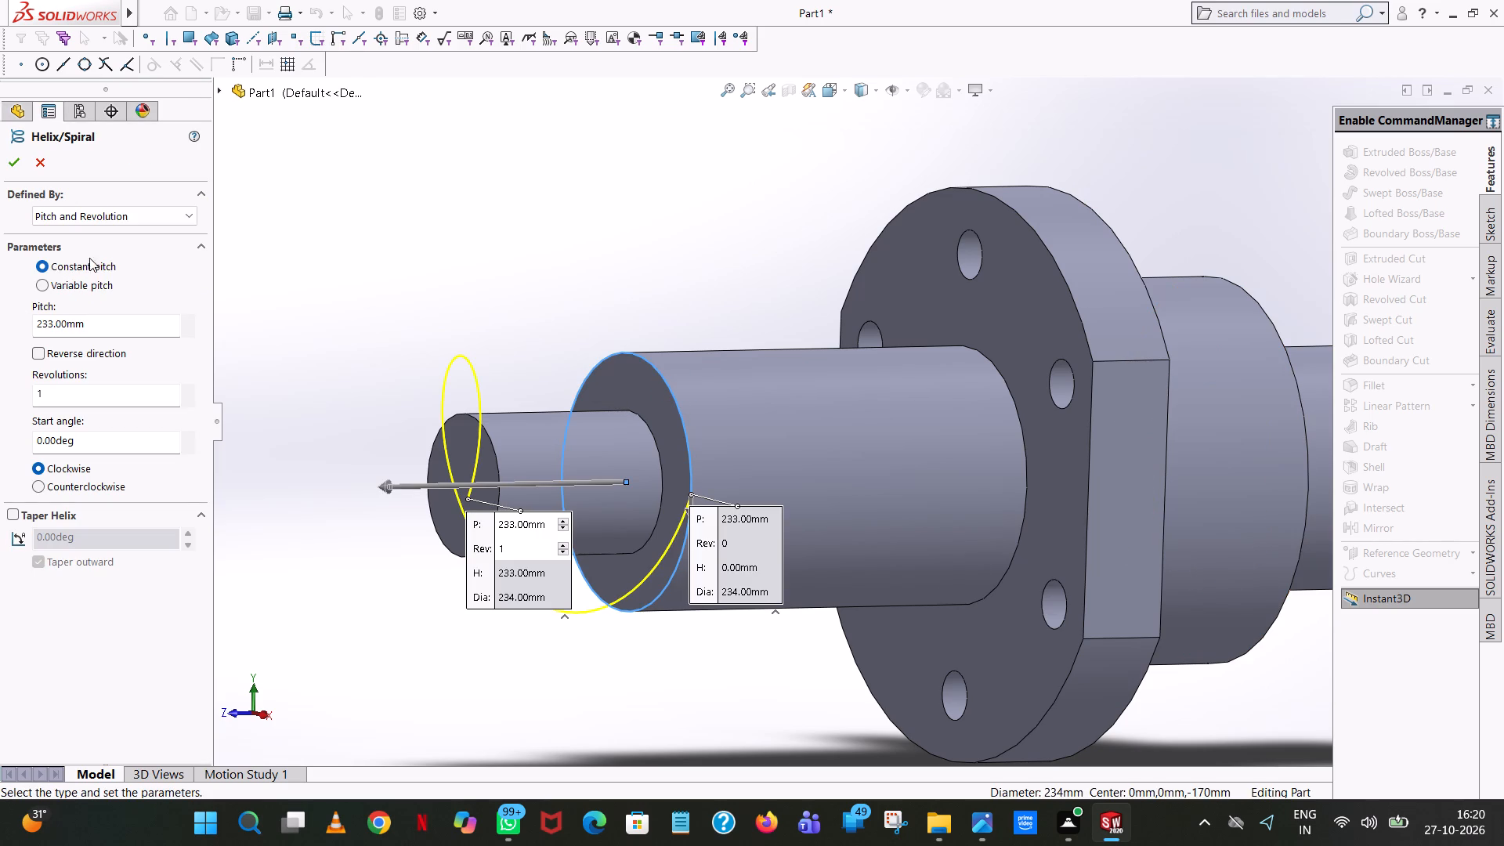
pyautogui.click(38, 350)
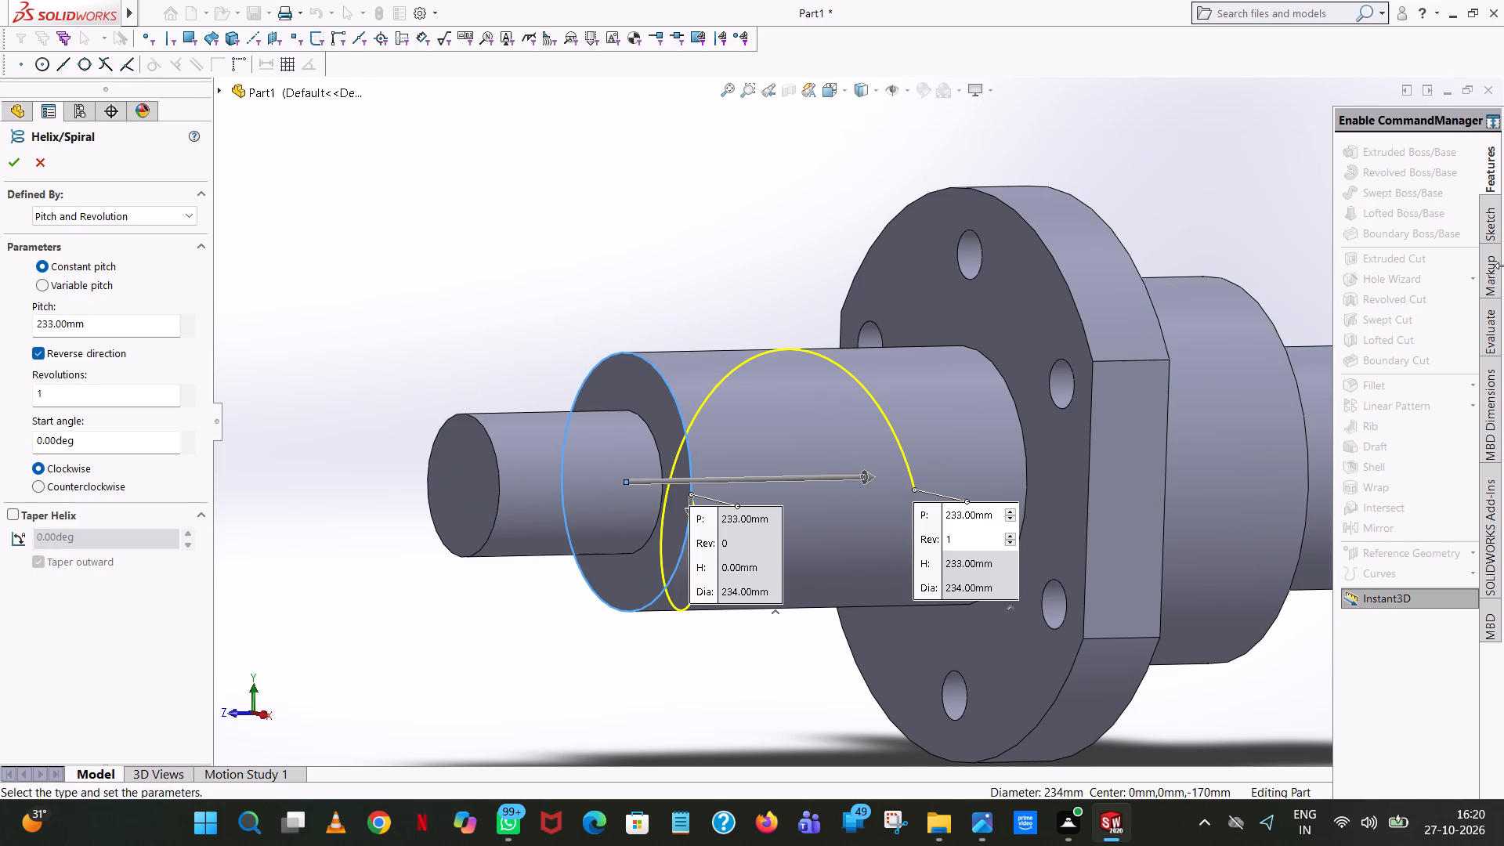
pyautogui.click(1503, 2)
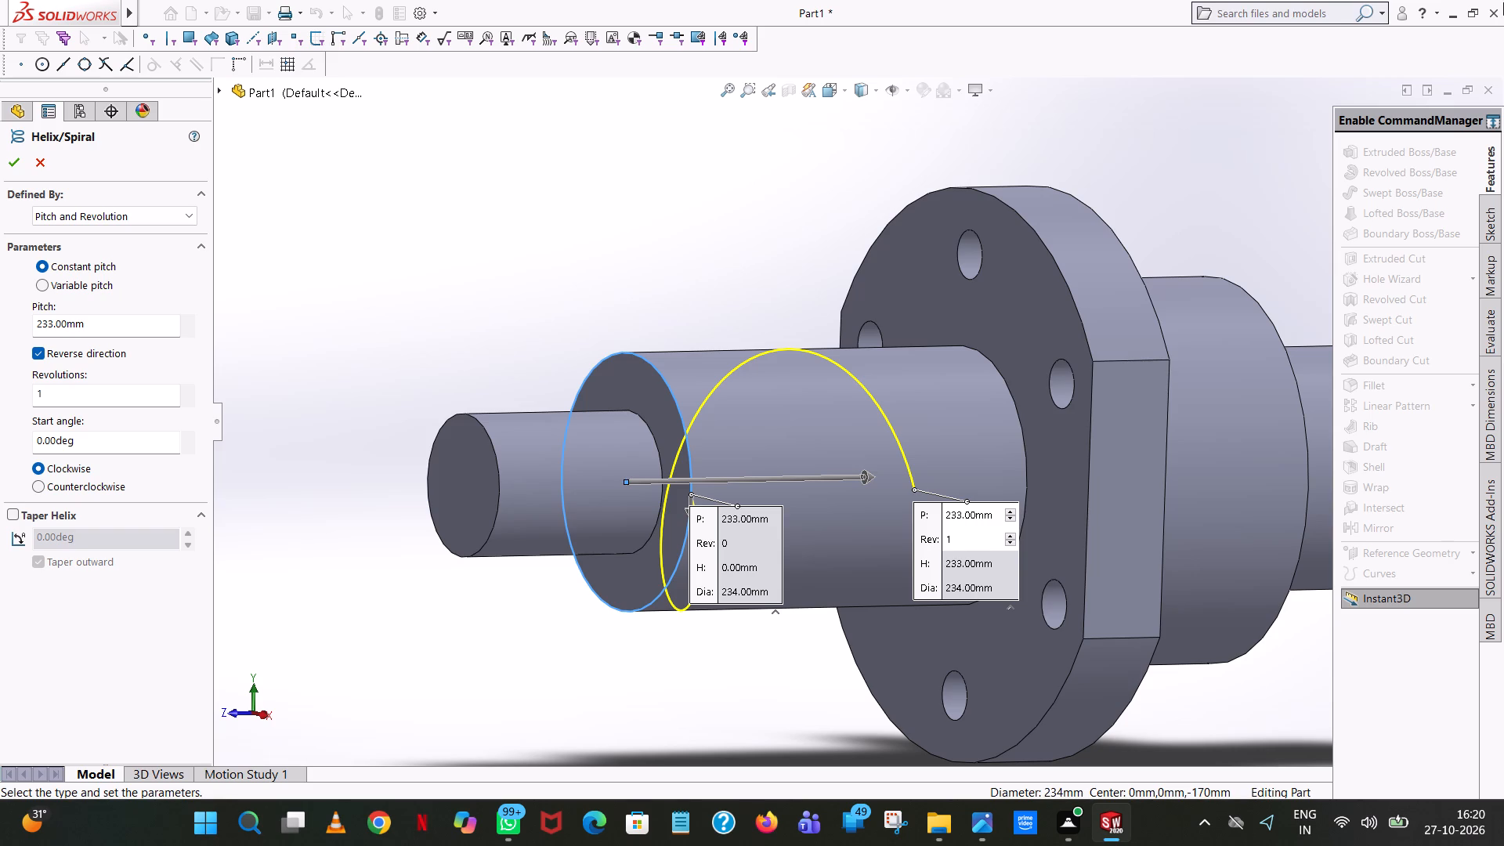
pyautogui.rightClick(1500, 2)
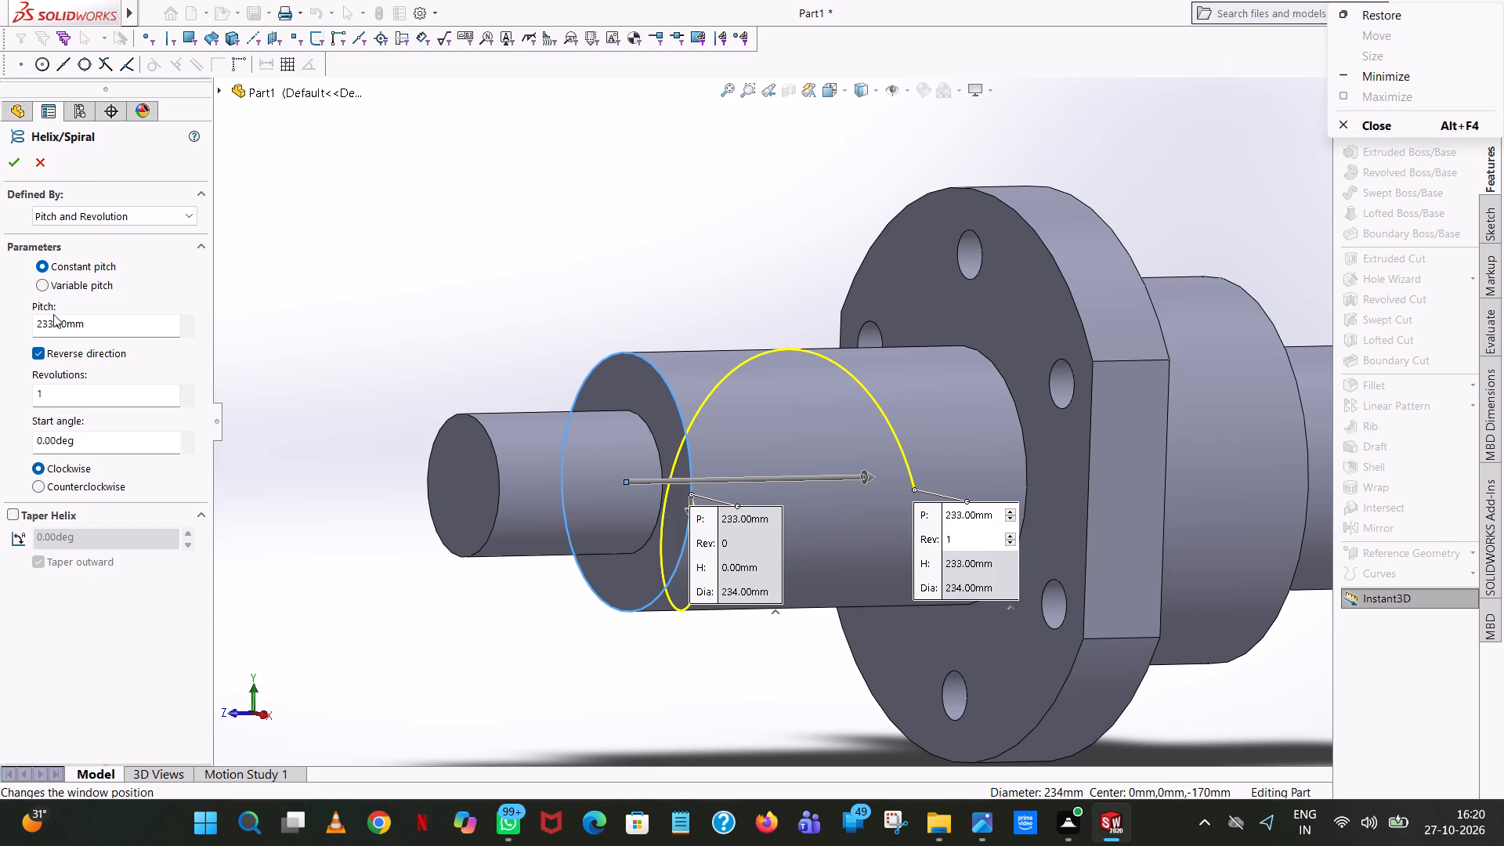
# Define the helix by Height and Revolution, with a height of 180 mm and 240 revolutions.
pyautogui.click(91, 215)
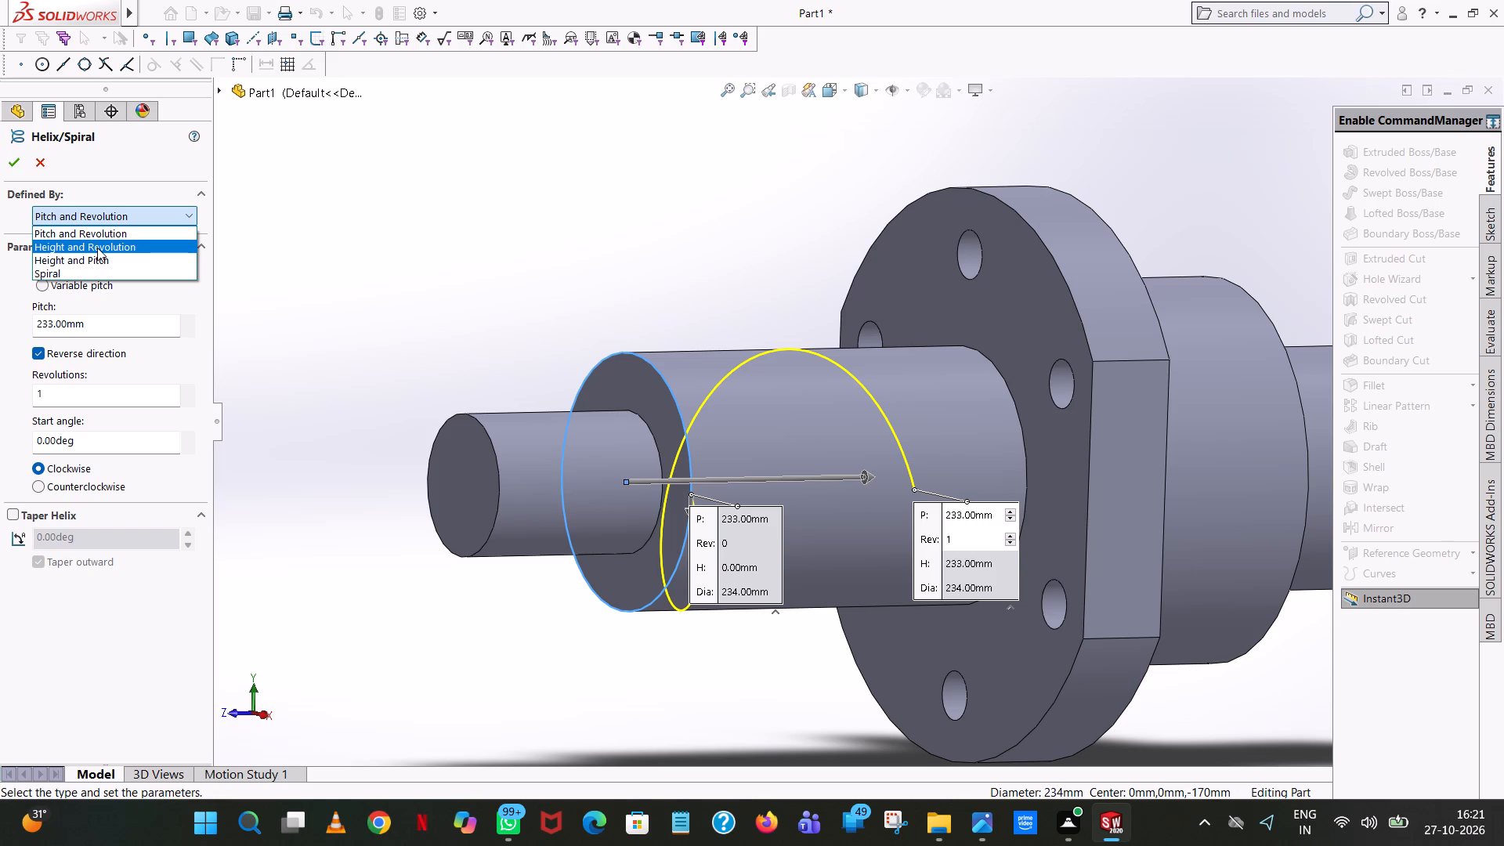
pyautogui.click(97, 248)
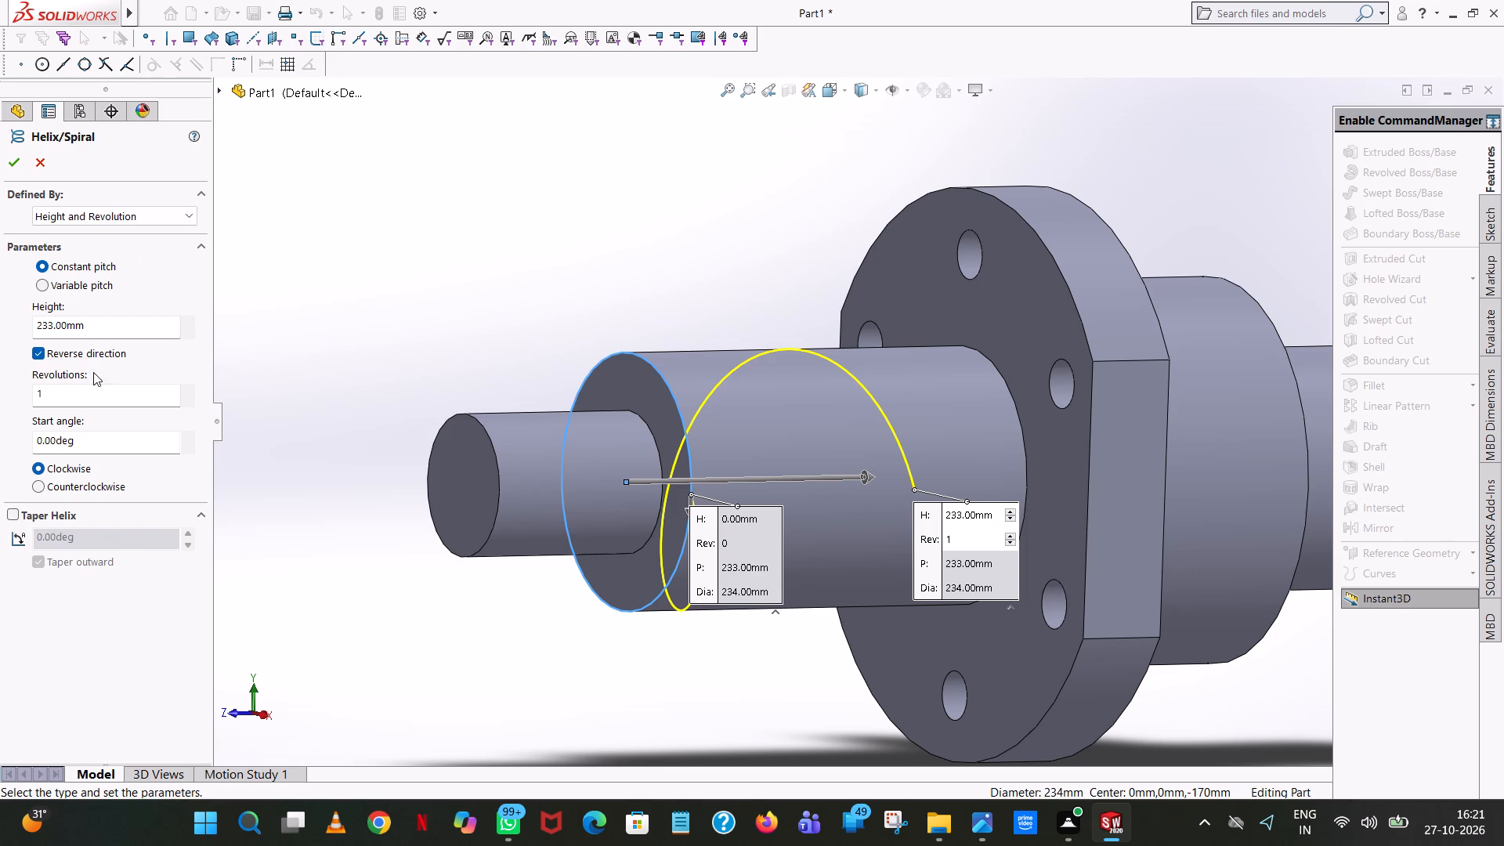
pyautogui.doubleClick(146, 332)
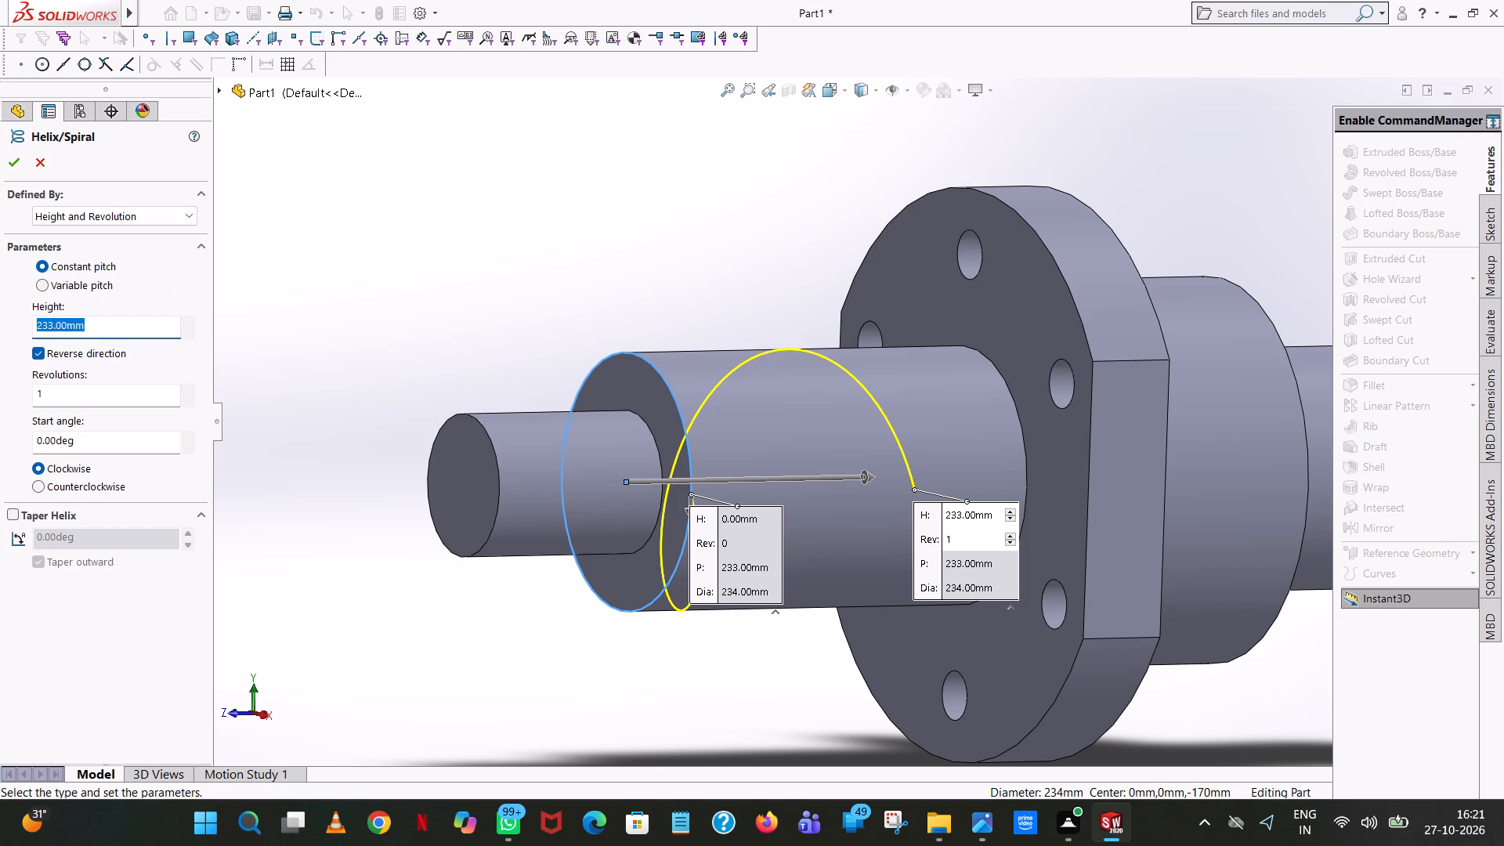
pyautogui.write('180')
pyautogui.click(465, 248)
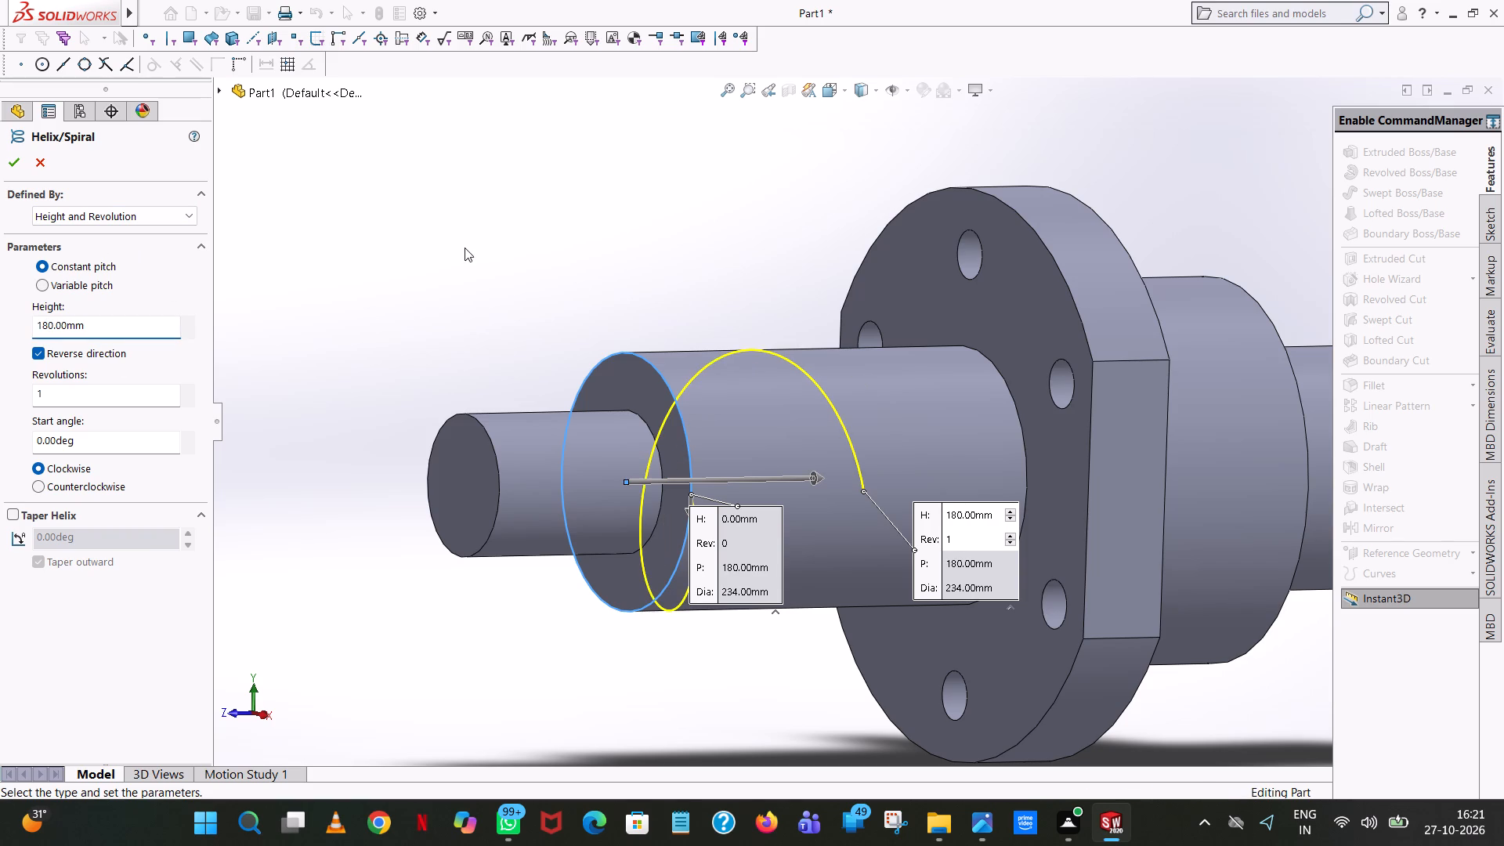
pyautogui.doubleClick(125, 396)
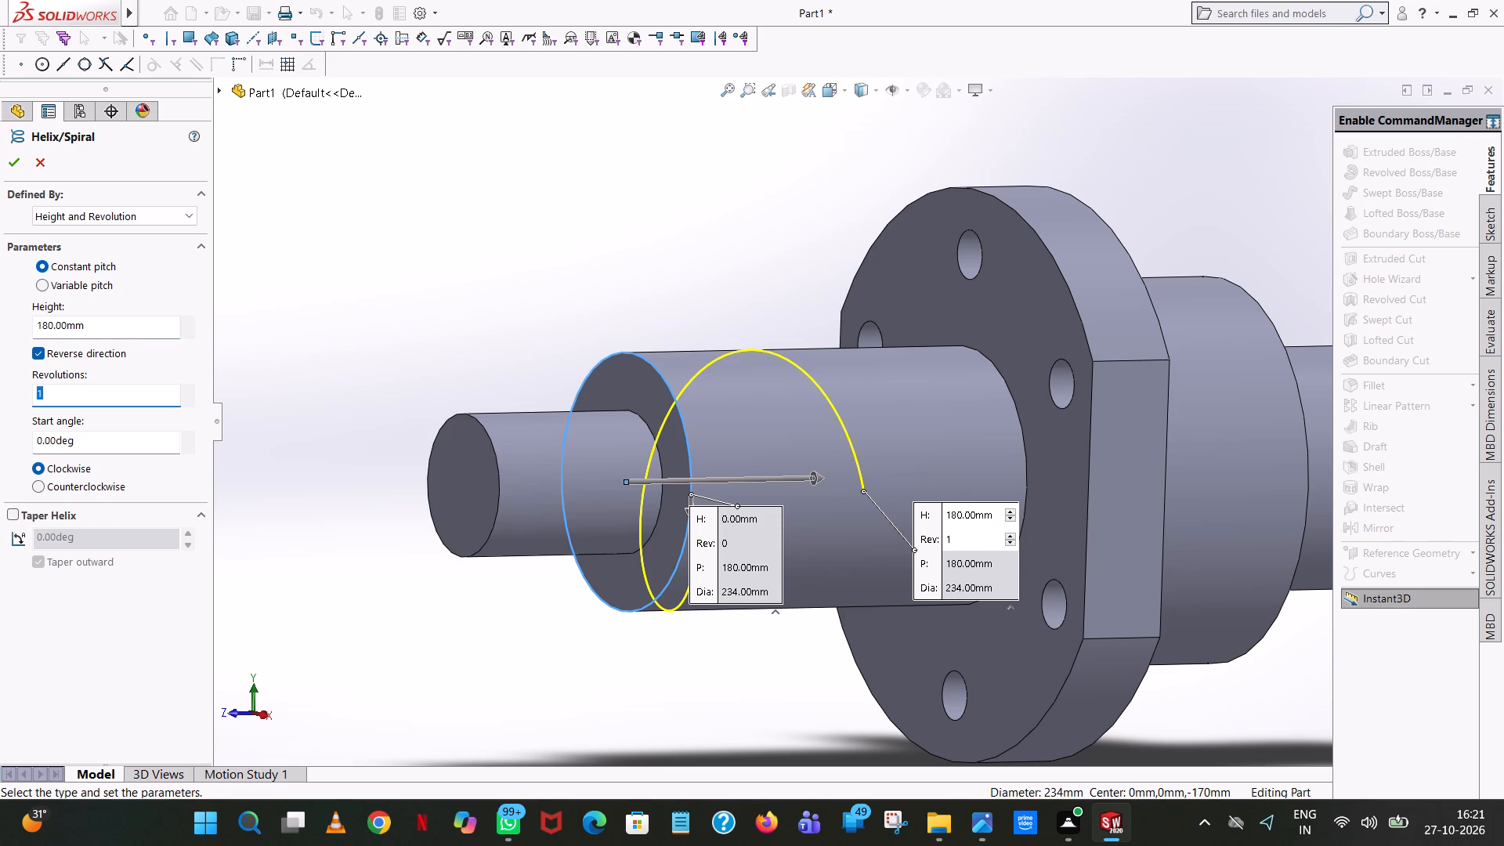
pyautogui.write('240')
pyautogui.press('Return')
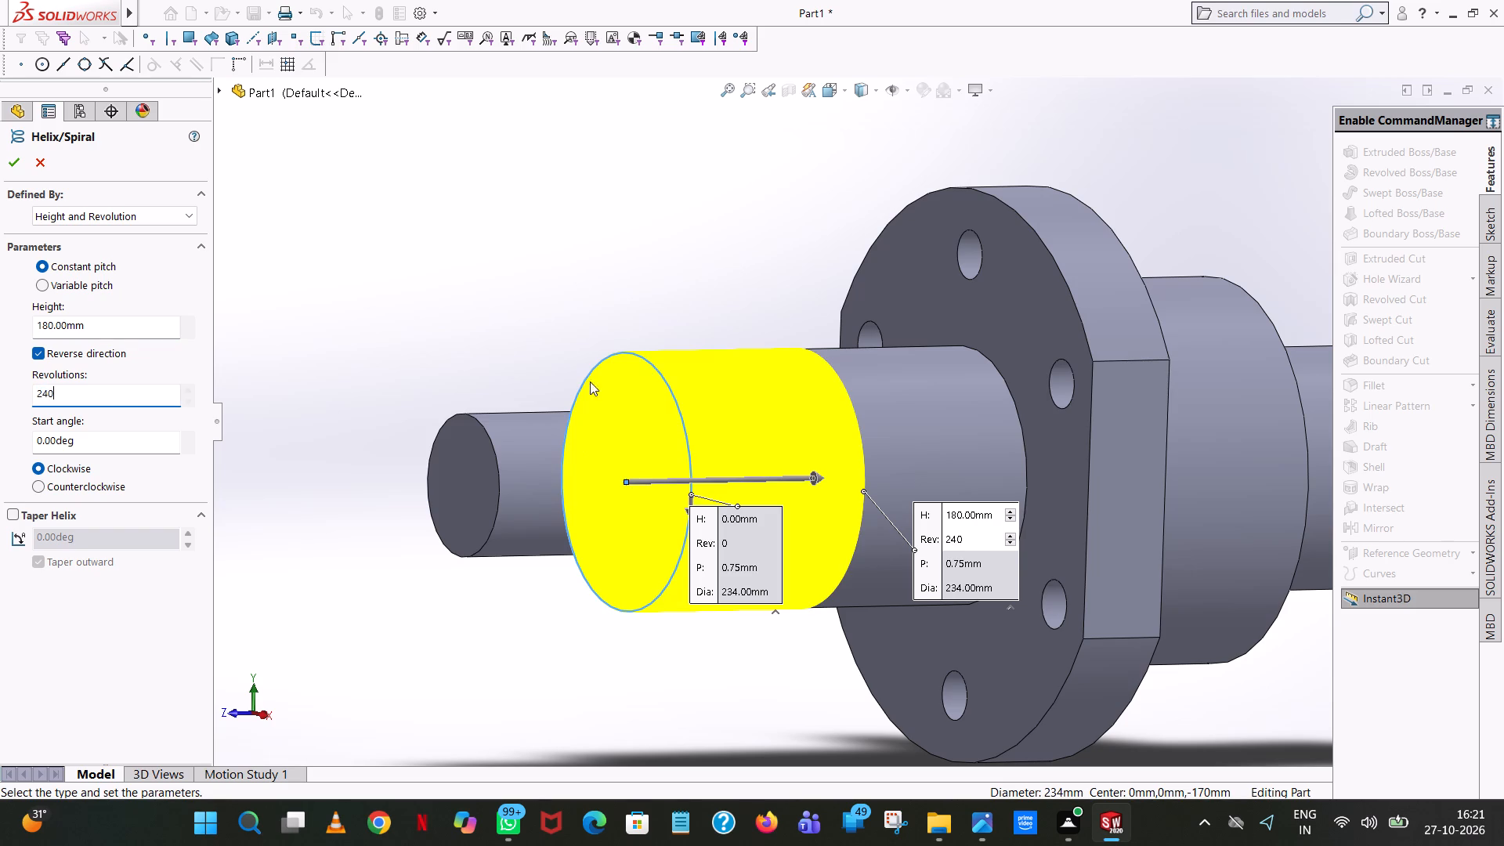
# Examine the helix preview up close and from several angles, checking the turn spacing and its extent along the shaft.
pyautogui.scroll(1, 751, 219)
pyautogui.moveTo(677, 245); pyautogui.dragTo(579, 318, button='middle')
pyautogui.scroll(-1, 577, 258)
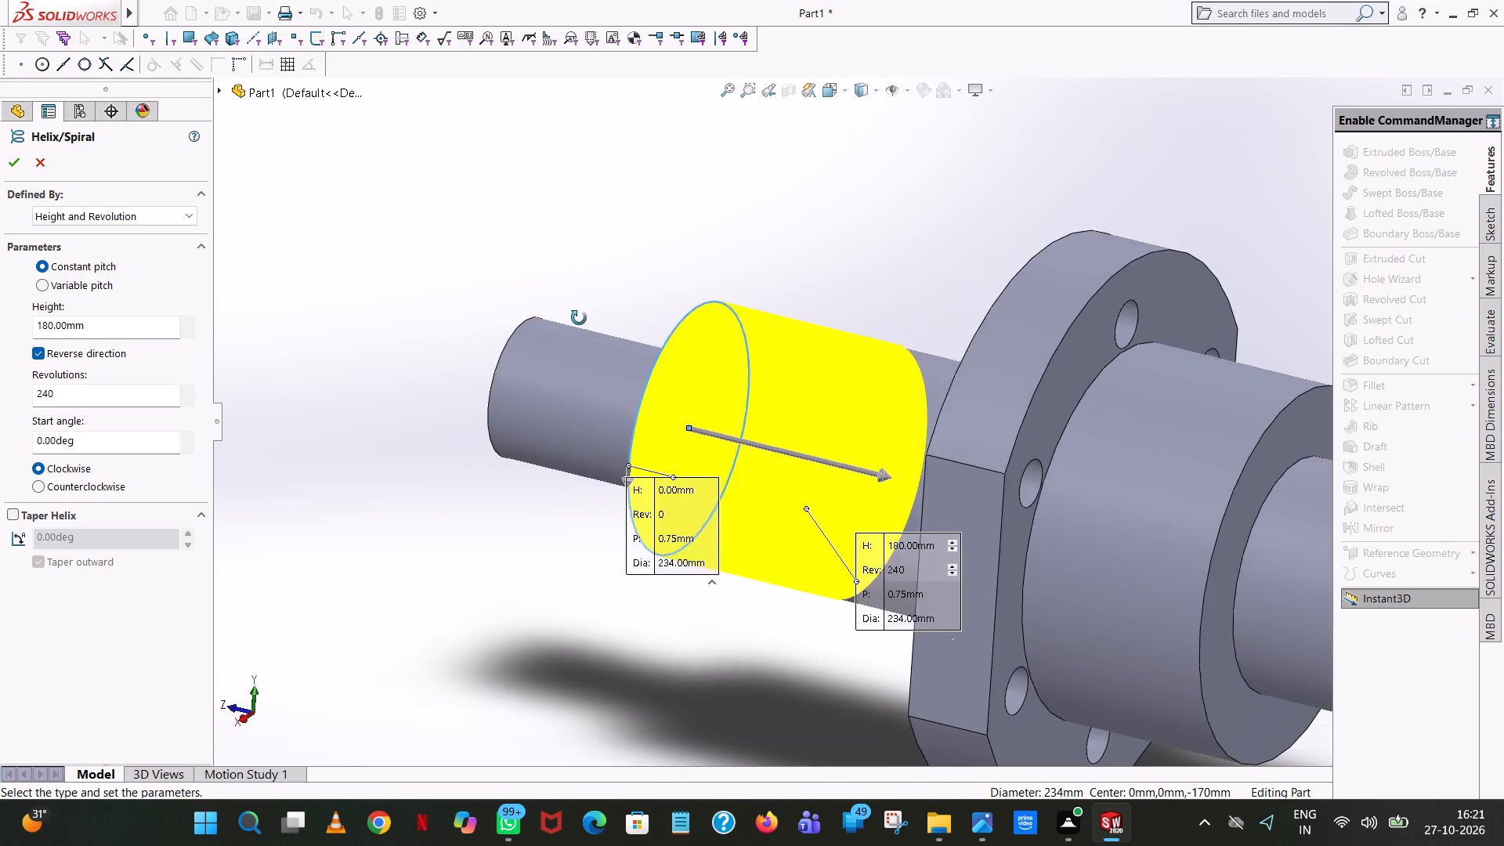
pyautogui.moveTo(579, 318); pyautogui.dragTo(619, 313, button='middle')
pyautogui.scroll(-10, 715, 392)
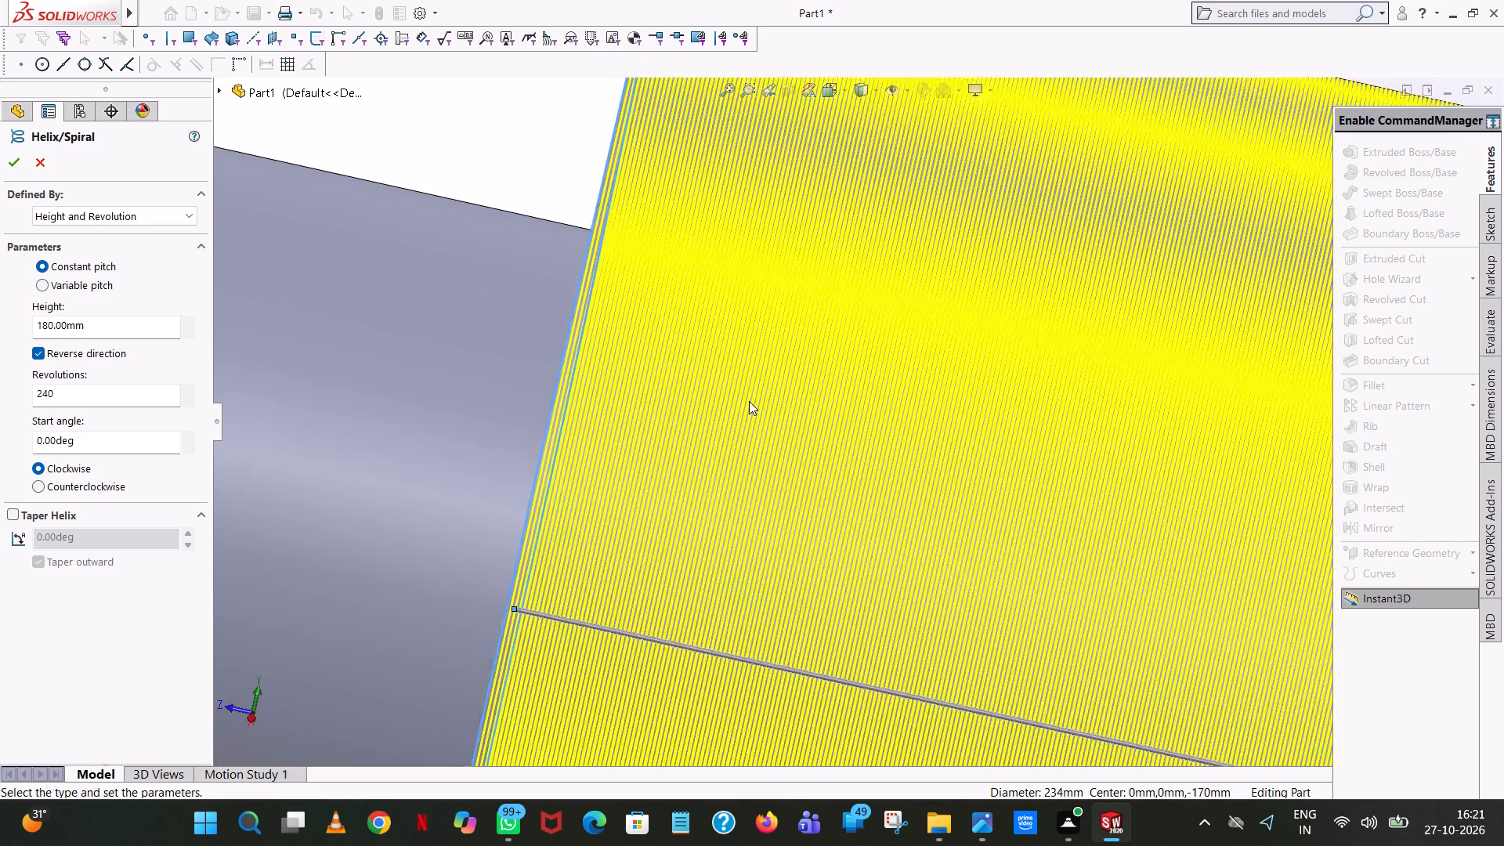
pyautogui.scroll(-11, 749, 401)
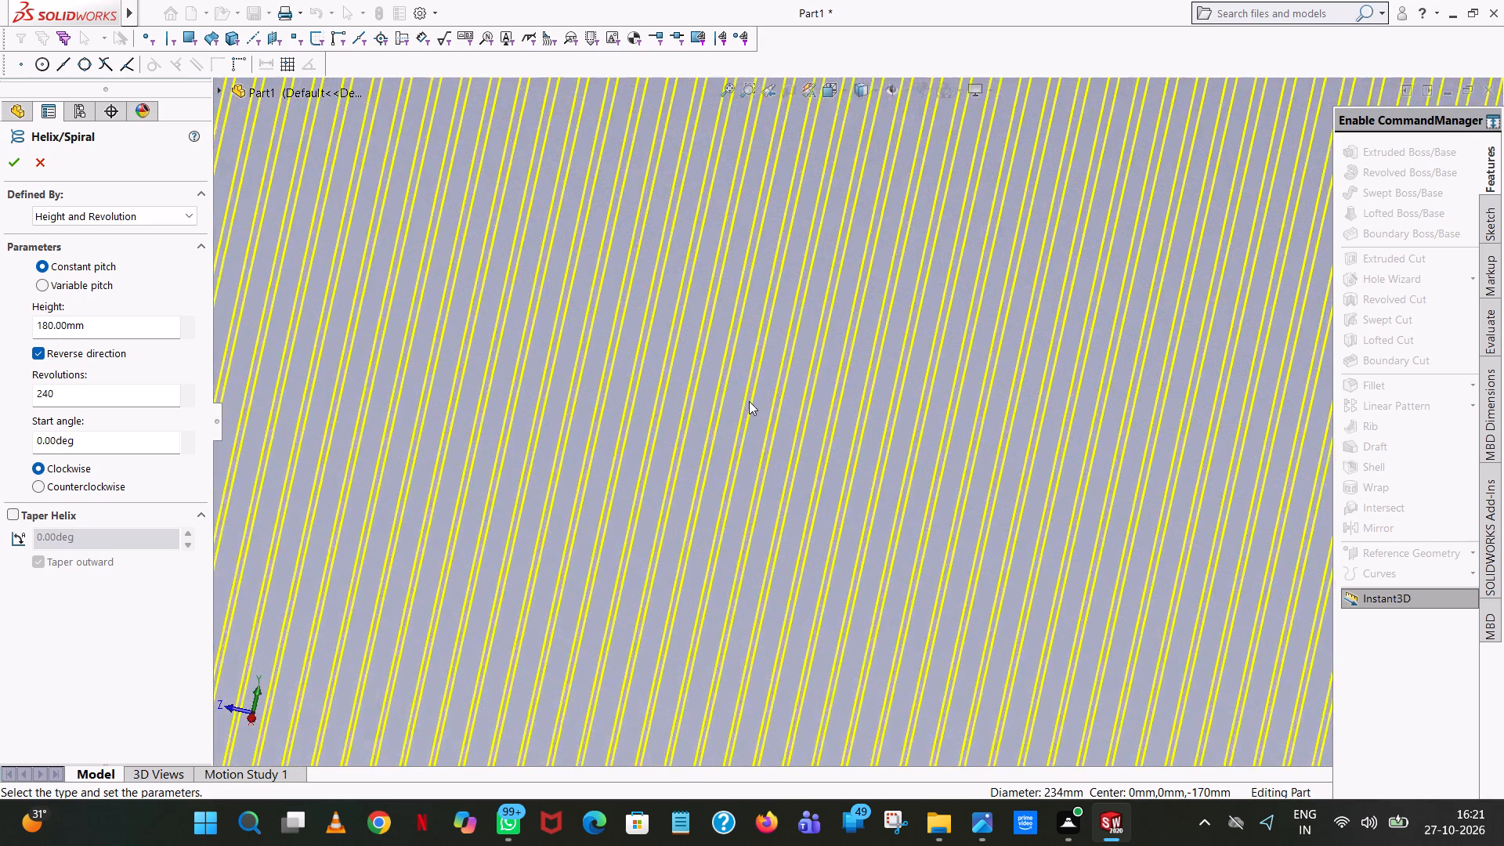
pyautogui.scroll(-4, 749, 401)
pyautogui.scroll(20, 749, 401)
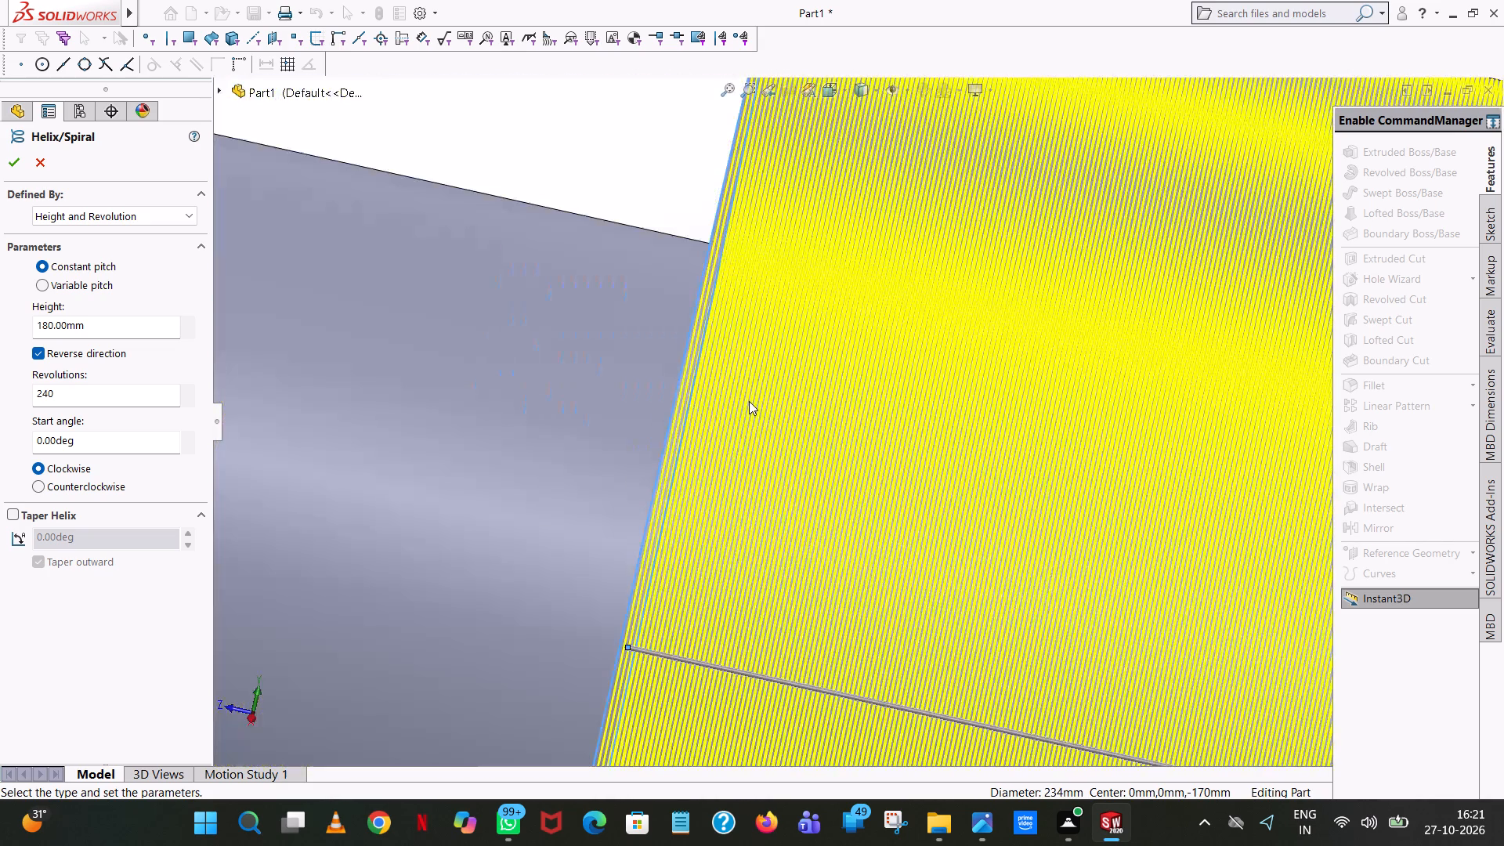
pyautogui.scroll(6, 871, 459)
pyautogui.moveTo(920, 530); pyautogui.dragTo(1071, 385, button='middle')
pyautogui.scroll(1, 966, 450)
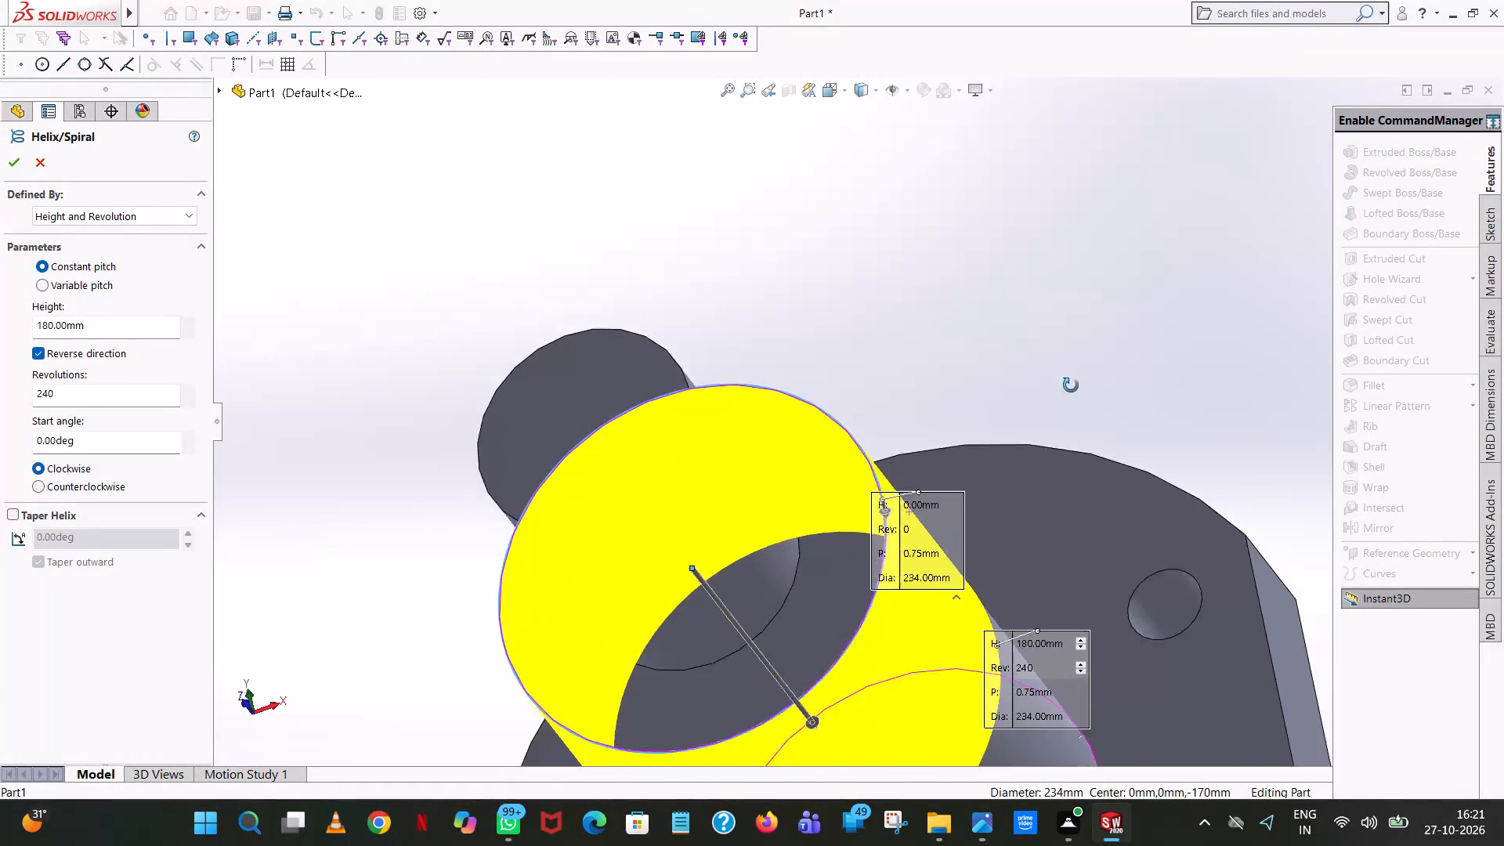
pyautogui.moveTo(1071, 385); pyautogui.dragTo(1007, 468, button='middle')
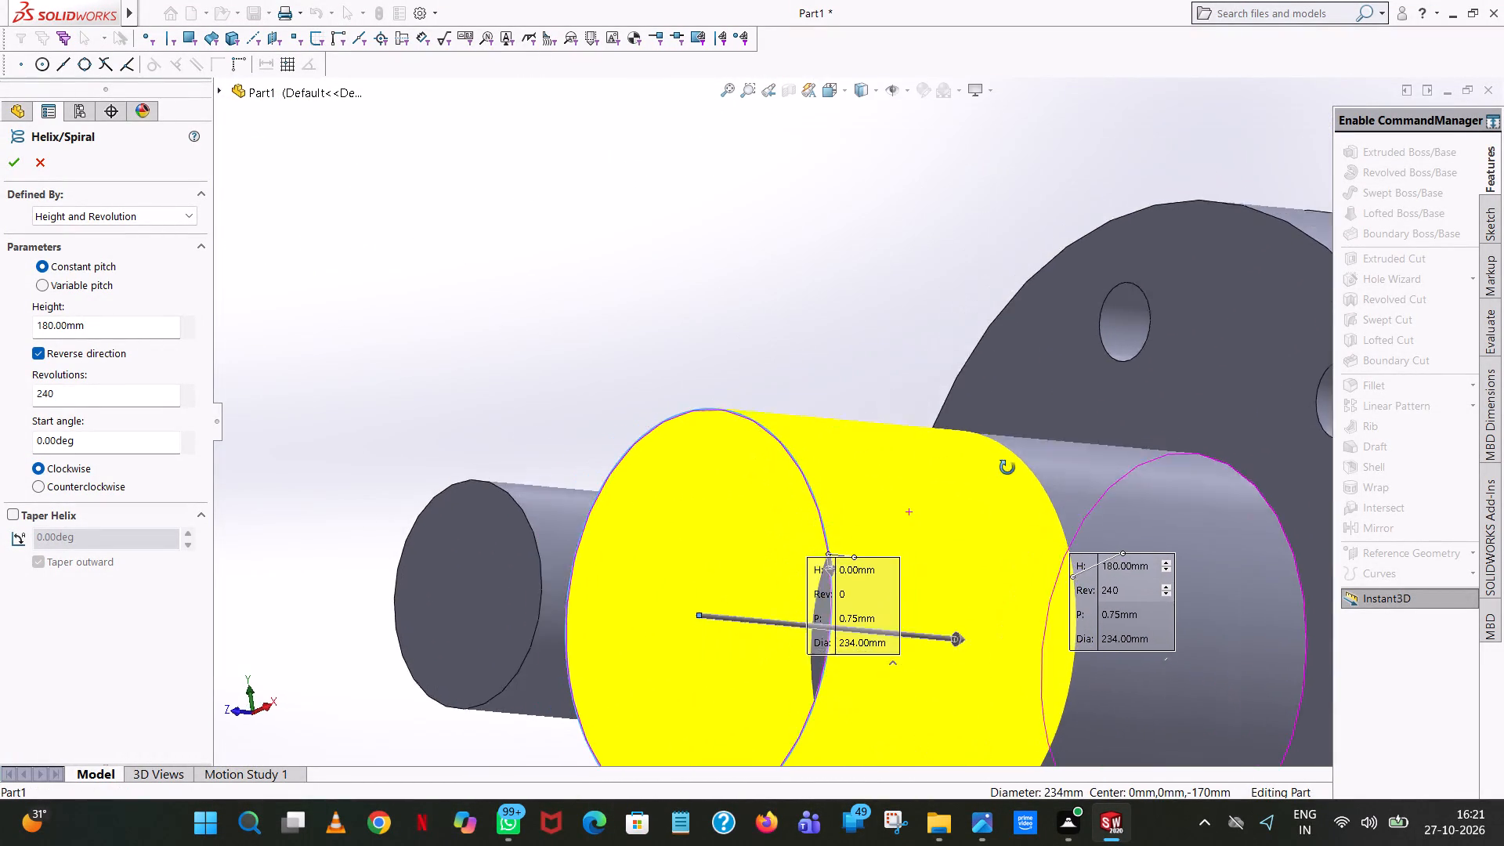
pyautogui.moveTo(1007, 468); pyautogui.dragTo(996, 515, button='middle')
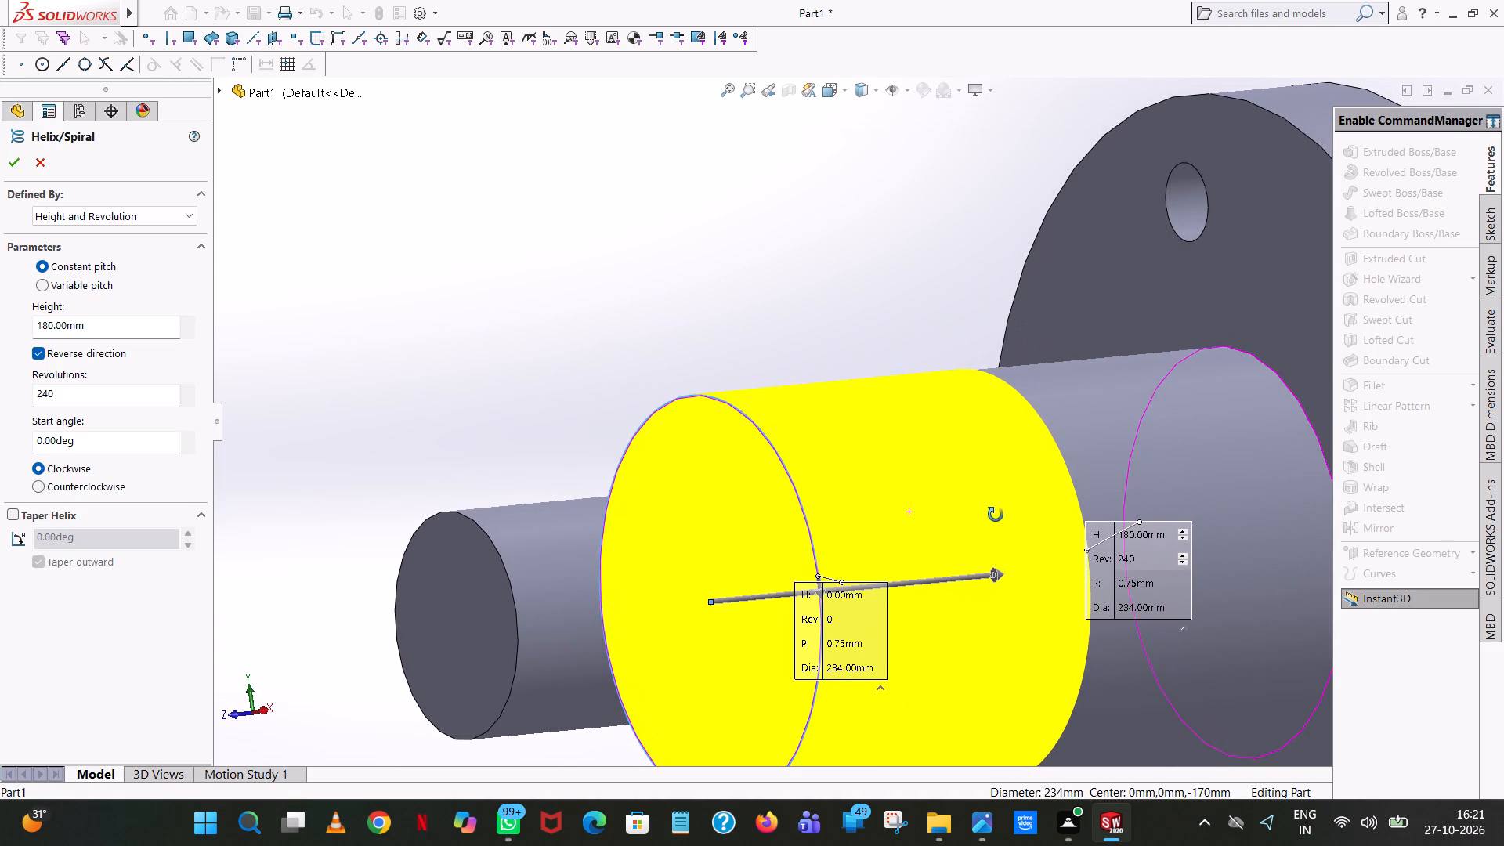
pyautogui.moveTo(996, 515); pyautogui.dragTo(996, 515, button='middle')
# Create the constant-pitch clockwise helix on the shaft with the configured settings.
pyautogui.click(14, 159)
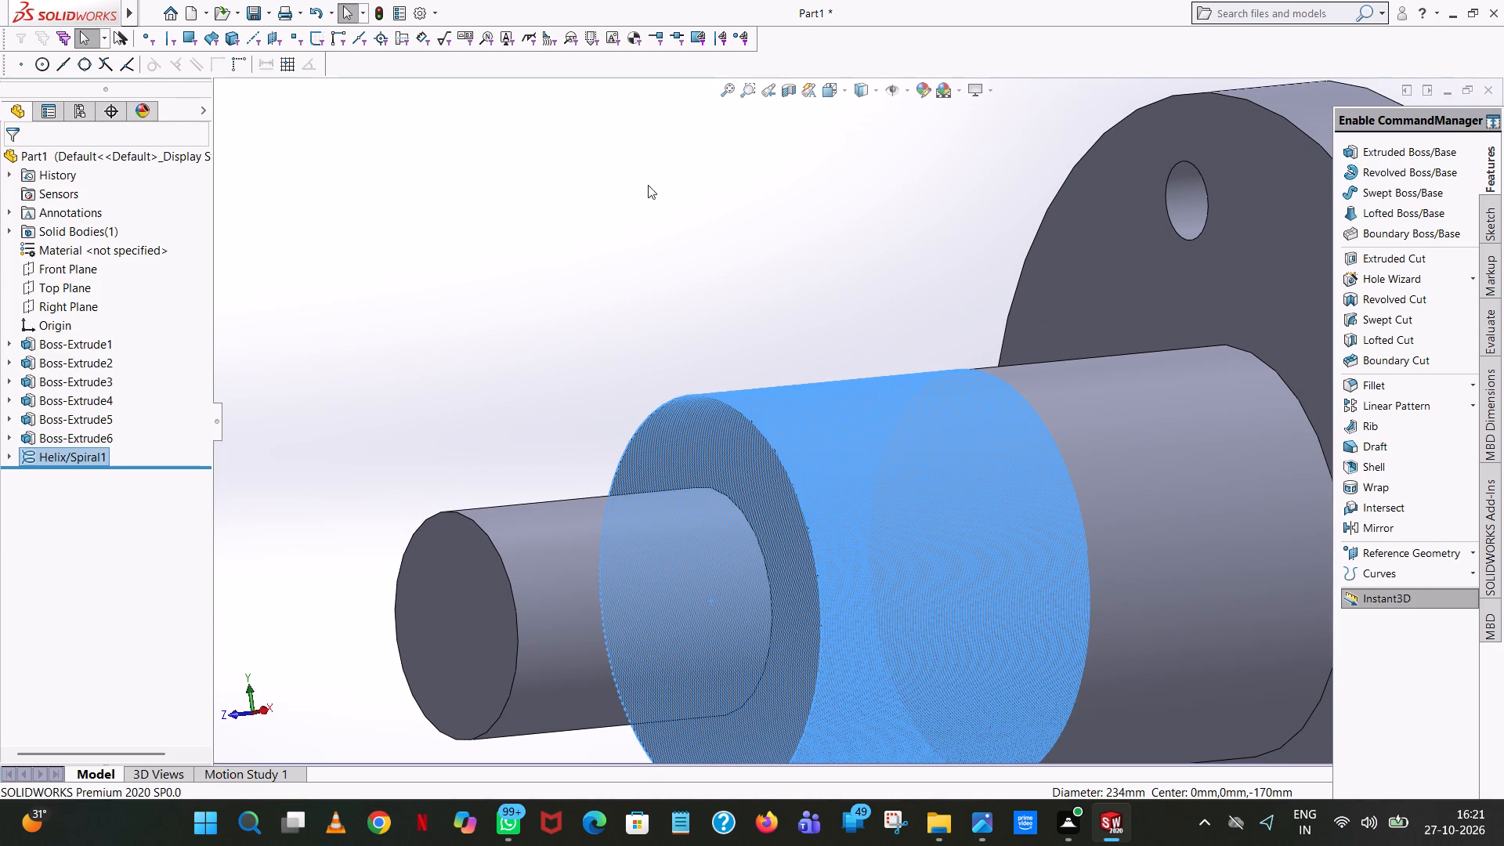
# Examine the finished helix on the shaft up close and from several angles, checking its turns and extent.
pyautogui.click(703, 212)
pyautogui.scroll(1, 817, 268)
pyautogui.scroll(-1, 484, 71)
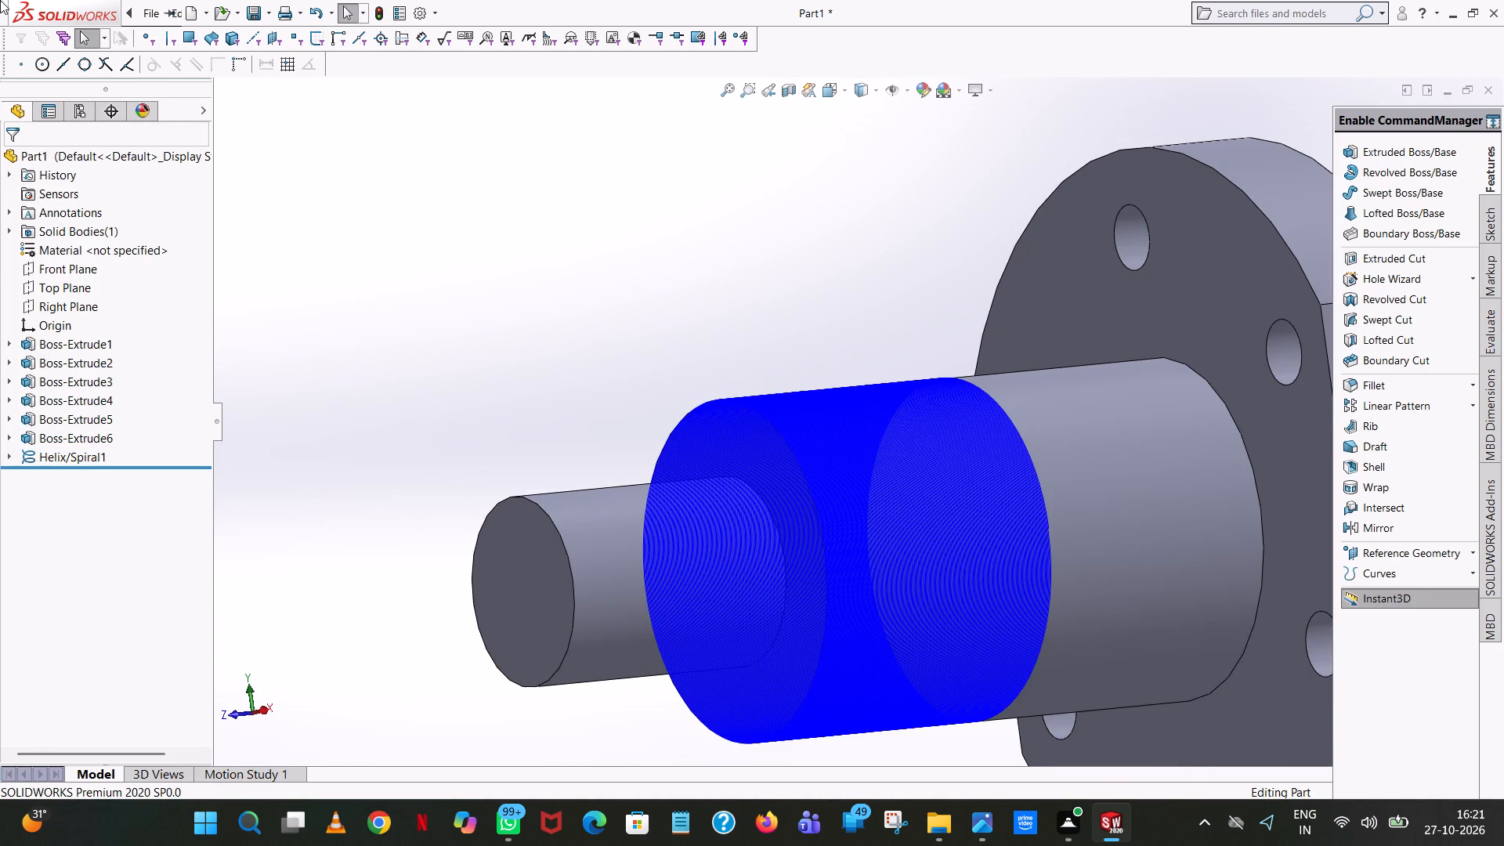
pyautogui.click(697, 212)
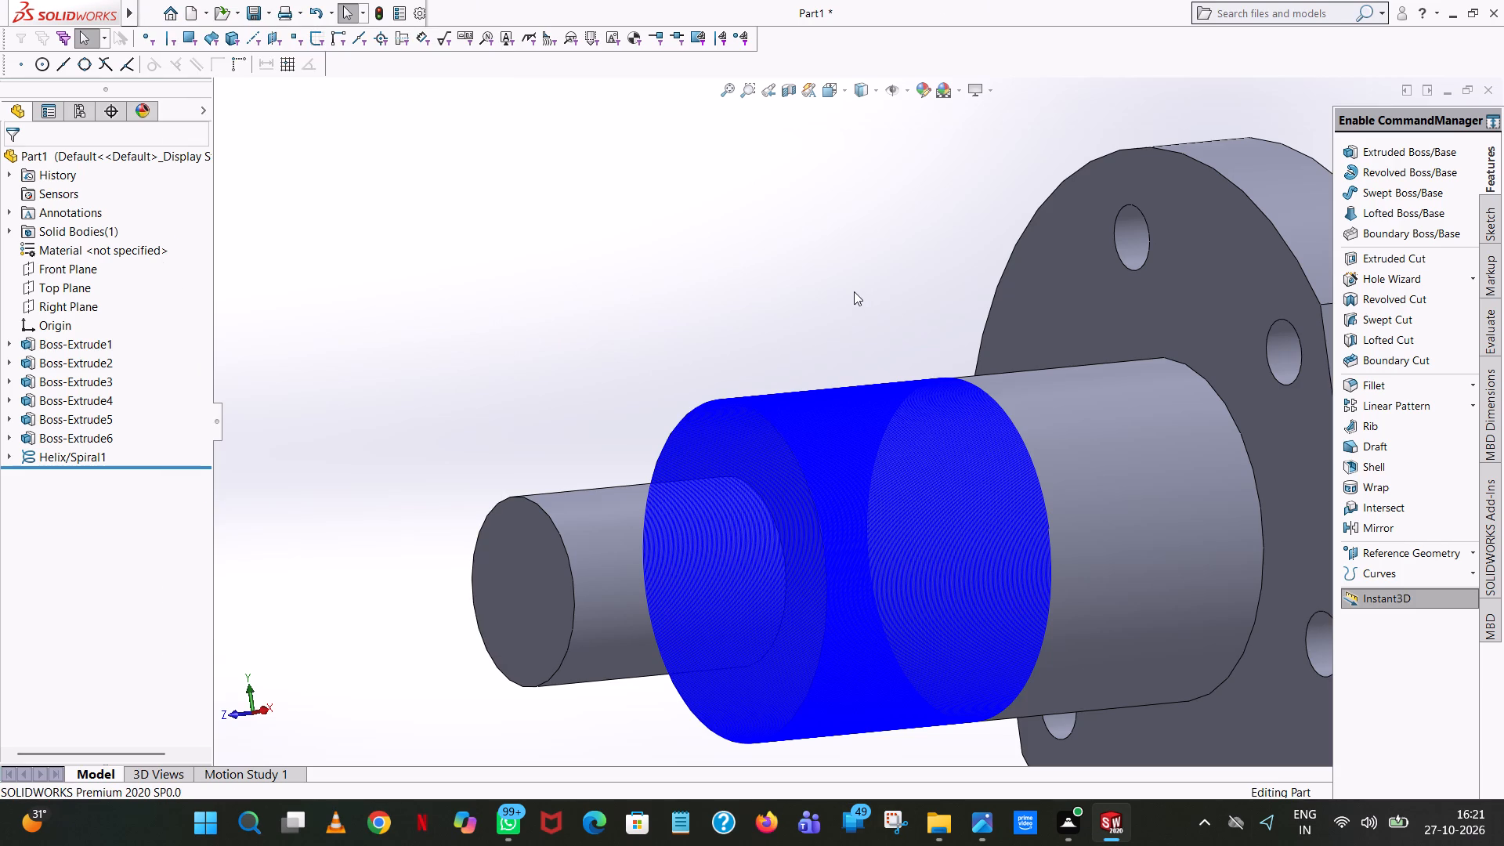
pyautogui.moveTo(830, 297); pyautogui.dragTo(889, 290, button='middle')
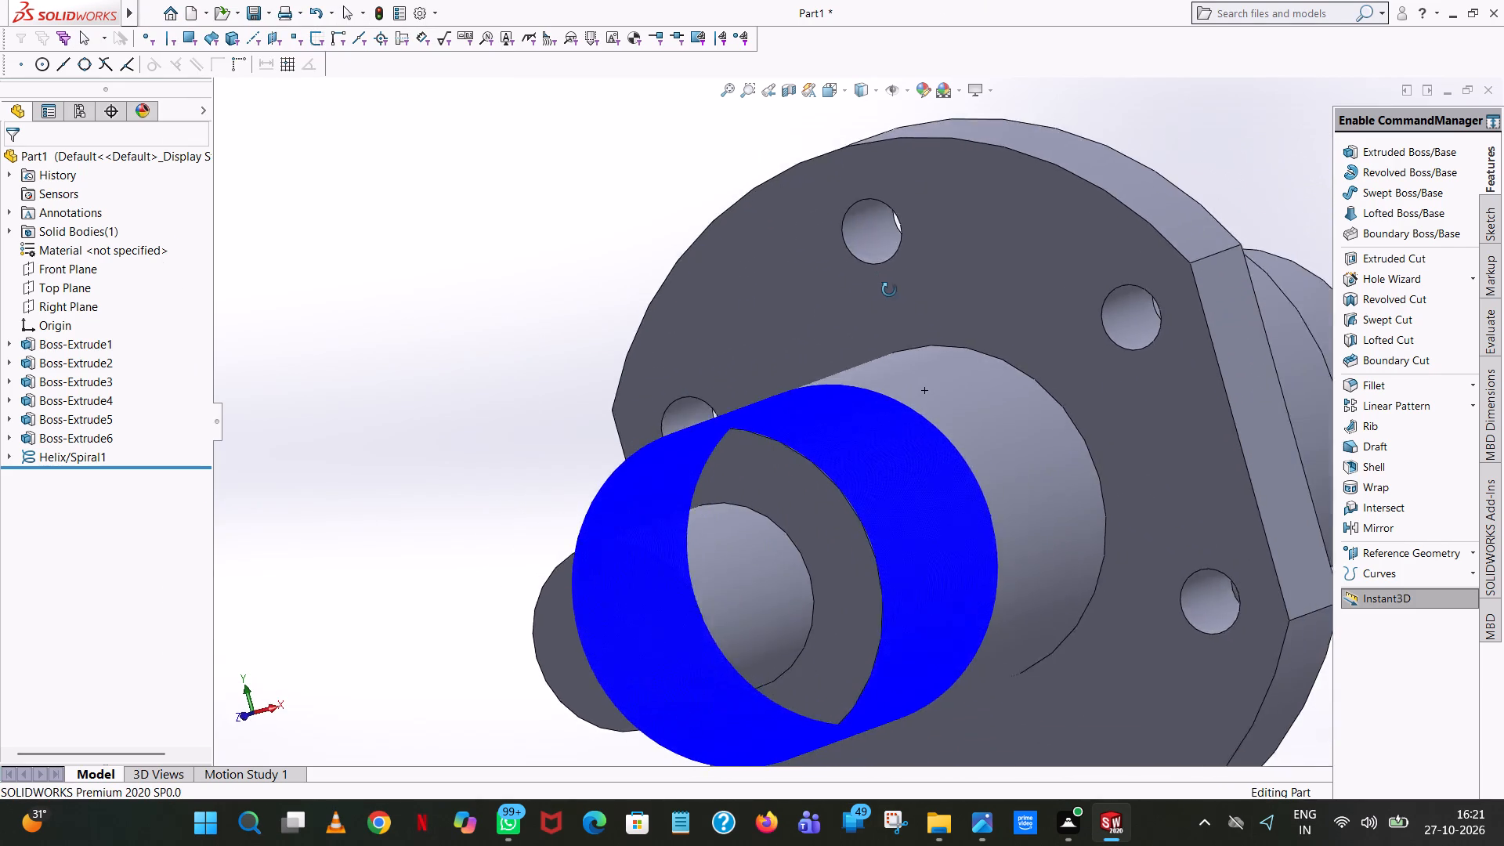
pyautogui.moveTo(889, 290); pyautogui.dragTo(854, 302, button='middle')
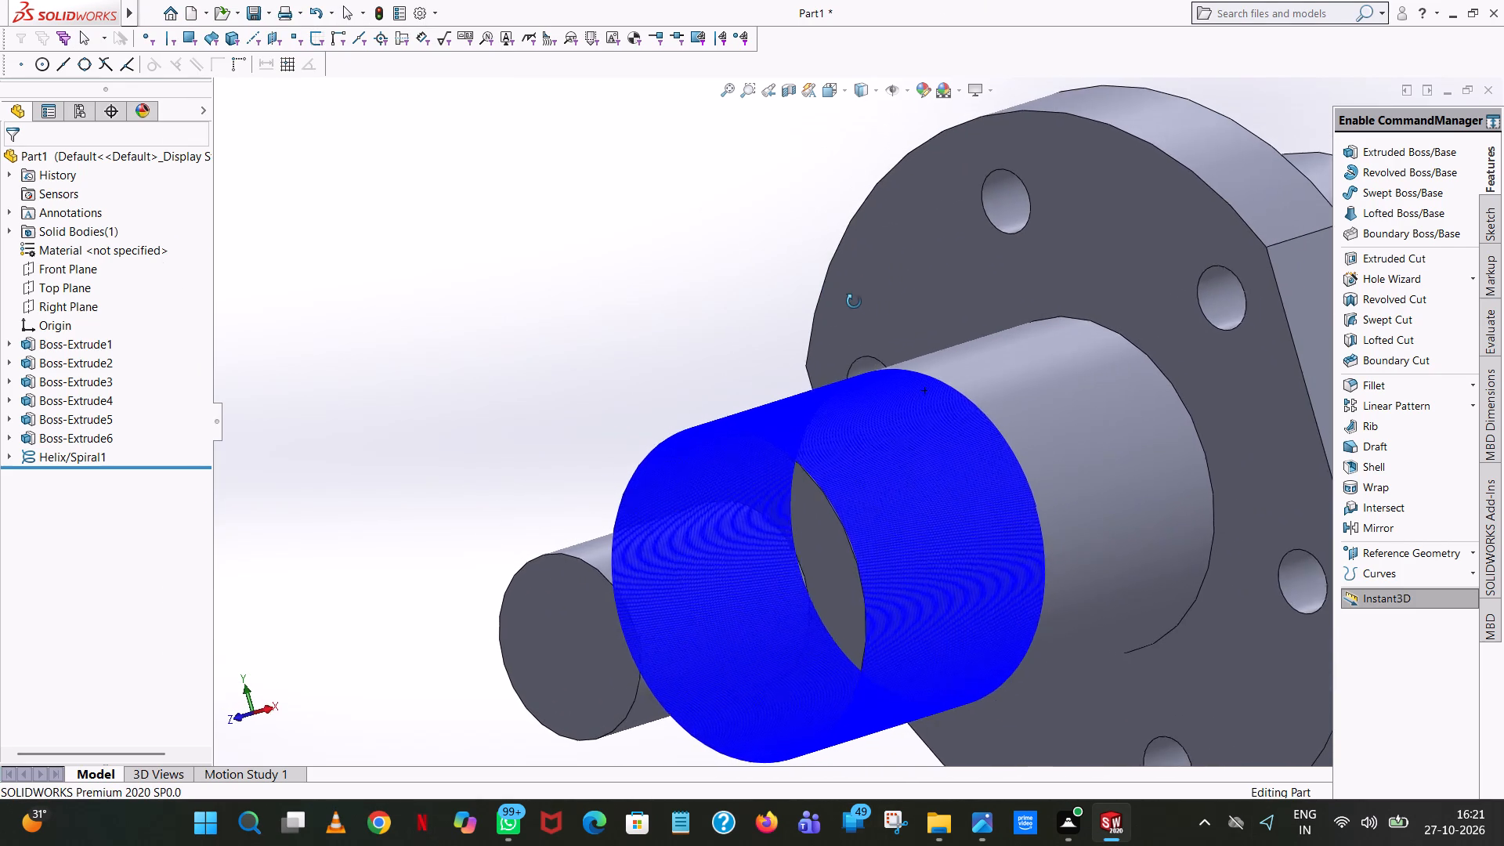
pyautogui.moveTo(854, 302); pyautogui.dragTo(877, 340, button='middle')
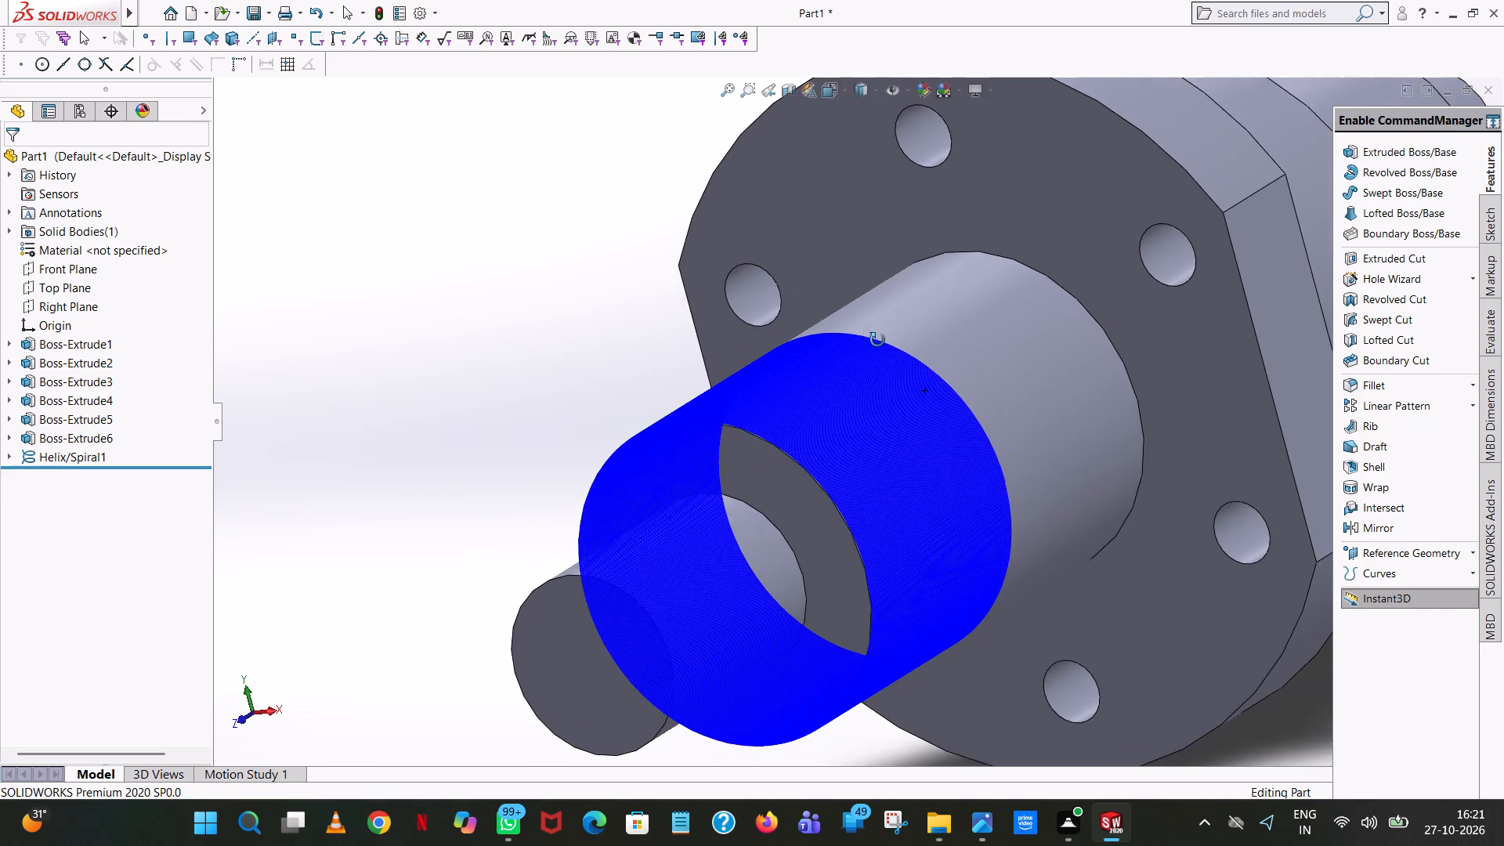
pyautogui.moveTo(877, 340); pyautogui.dragTo(877, 356, button='middle')
pyautogui.scroll(1, 888, 408)
pyautogui.scroll(-5, 897, 475)
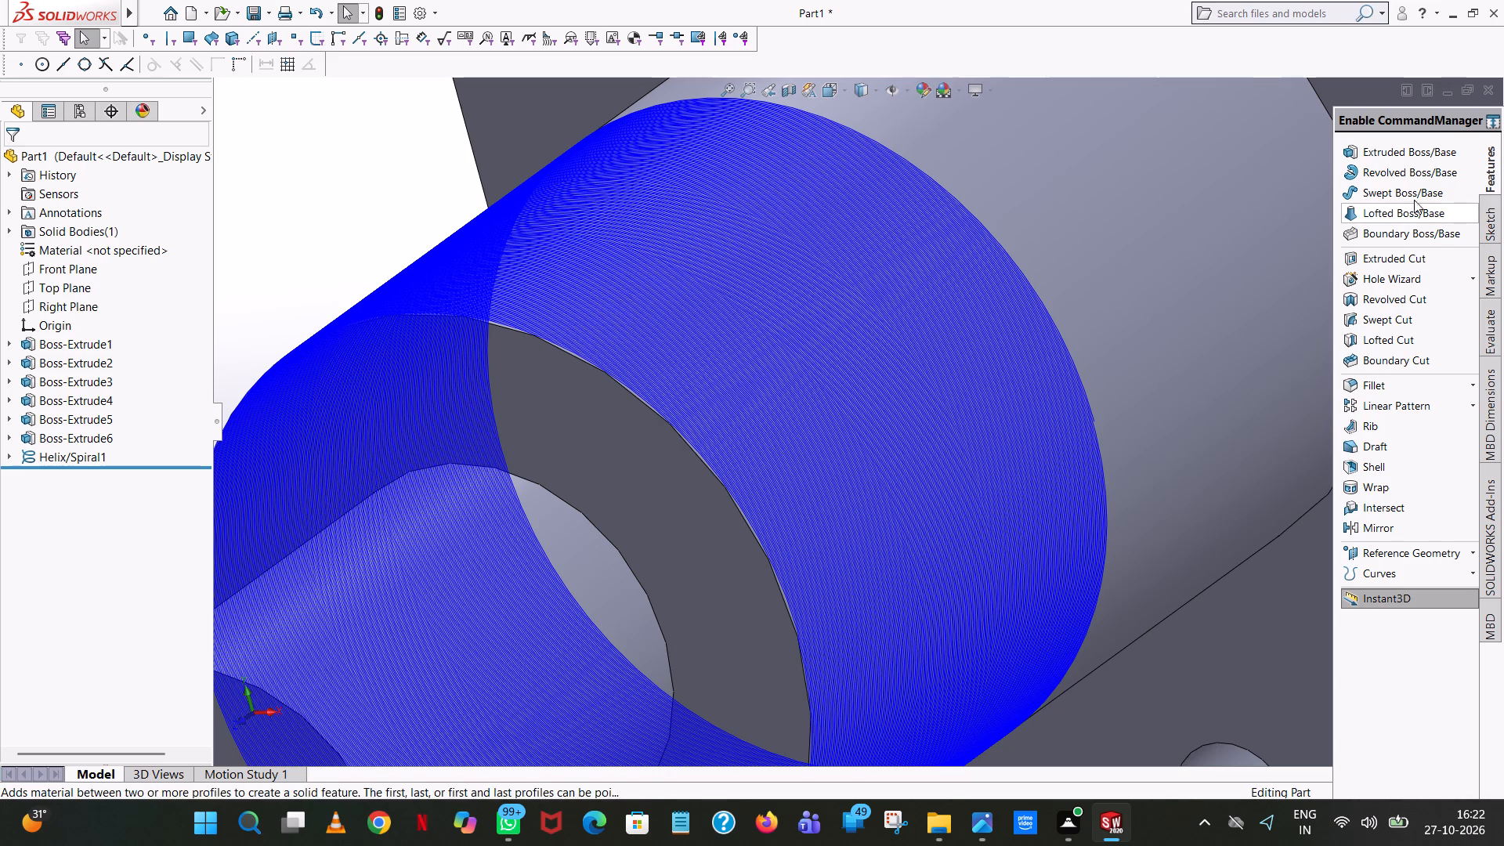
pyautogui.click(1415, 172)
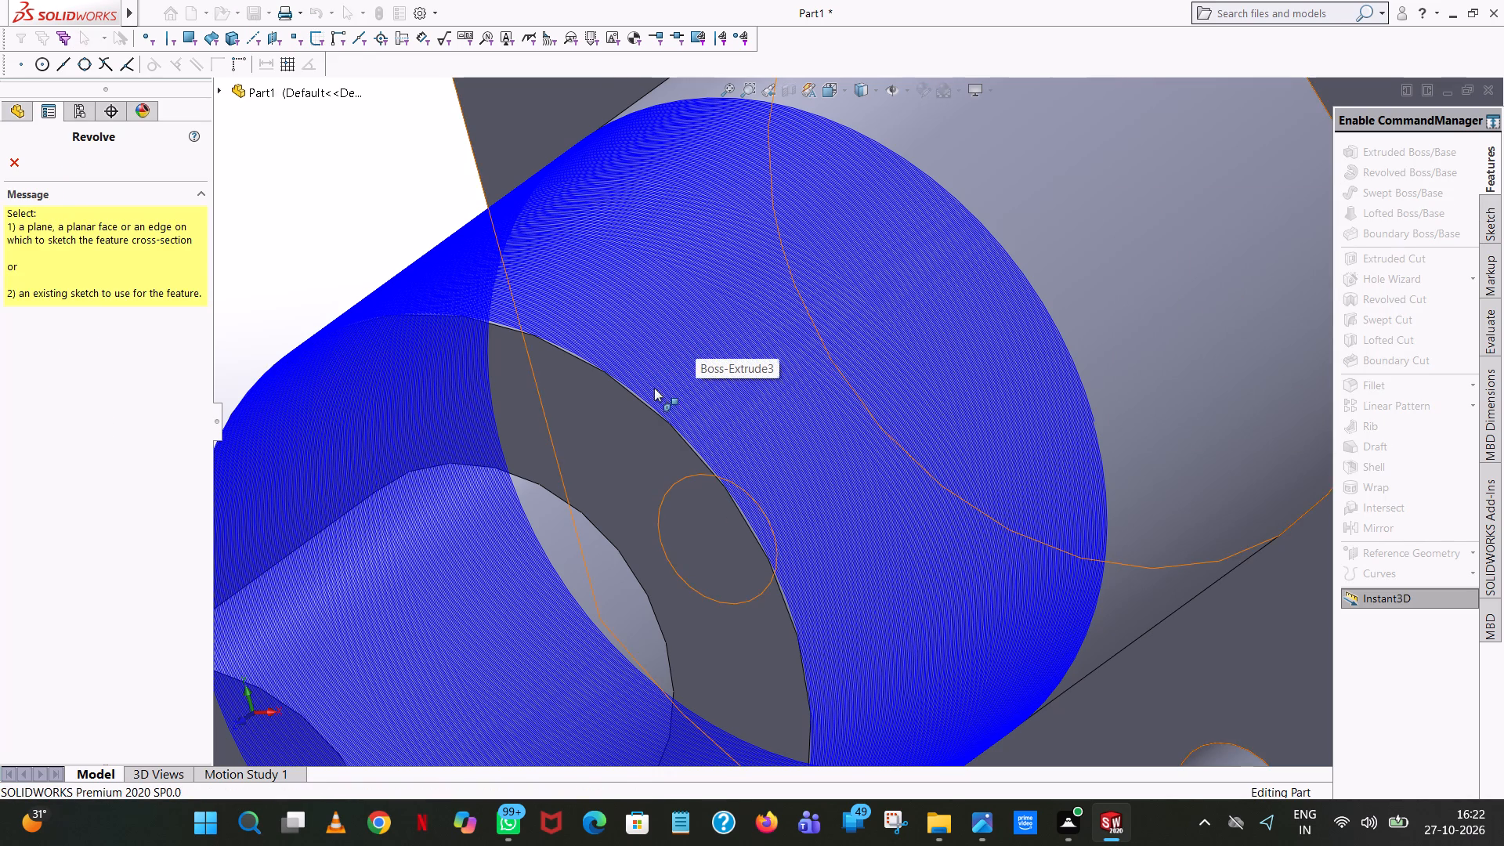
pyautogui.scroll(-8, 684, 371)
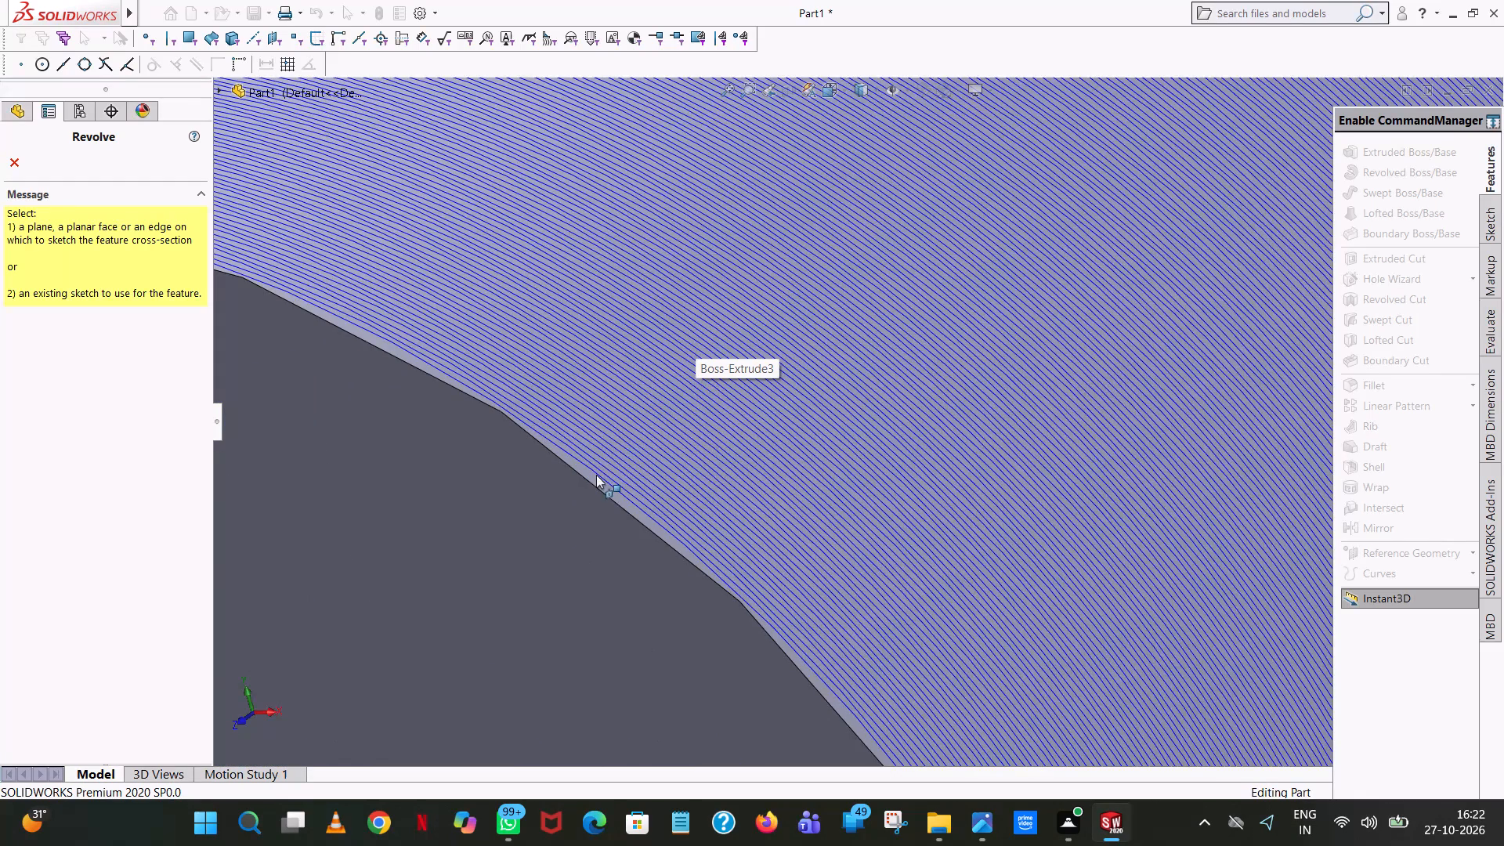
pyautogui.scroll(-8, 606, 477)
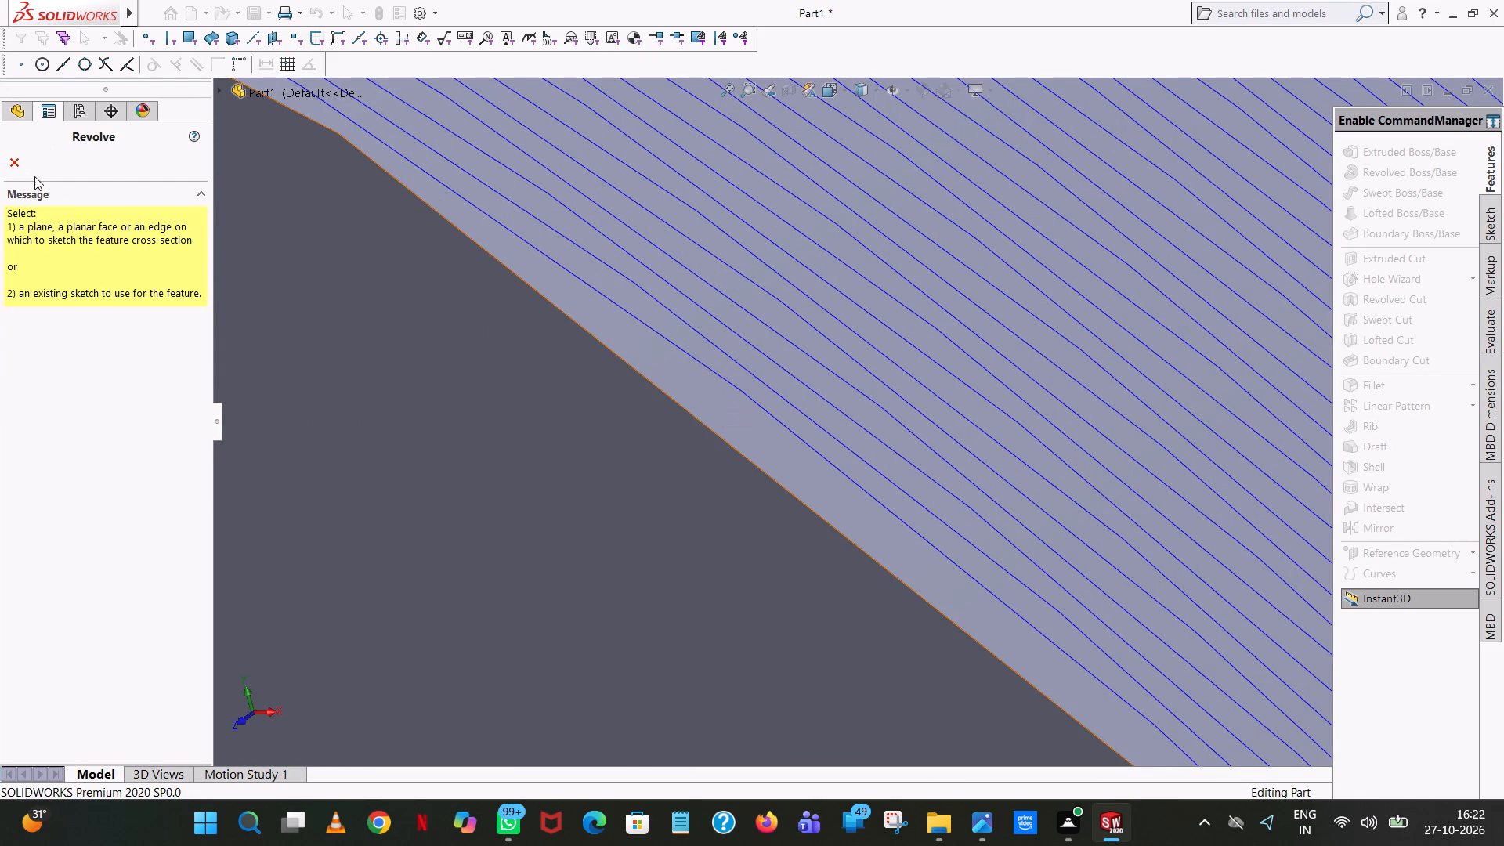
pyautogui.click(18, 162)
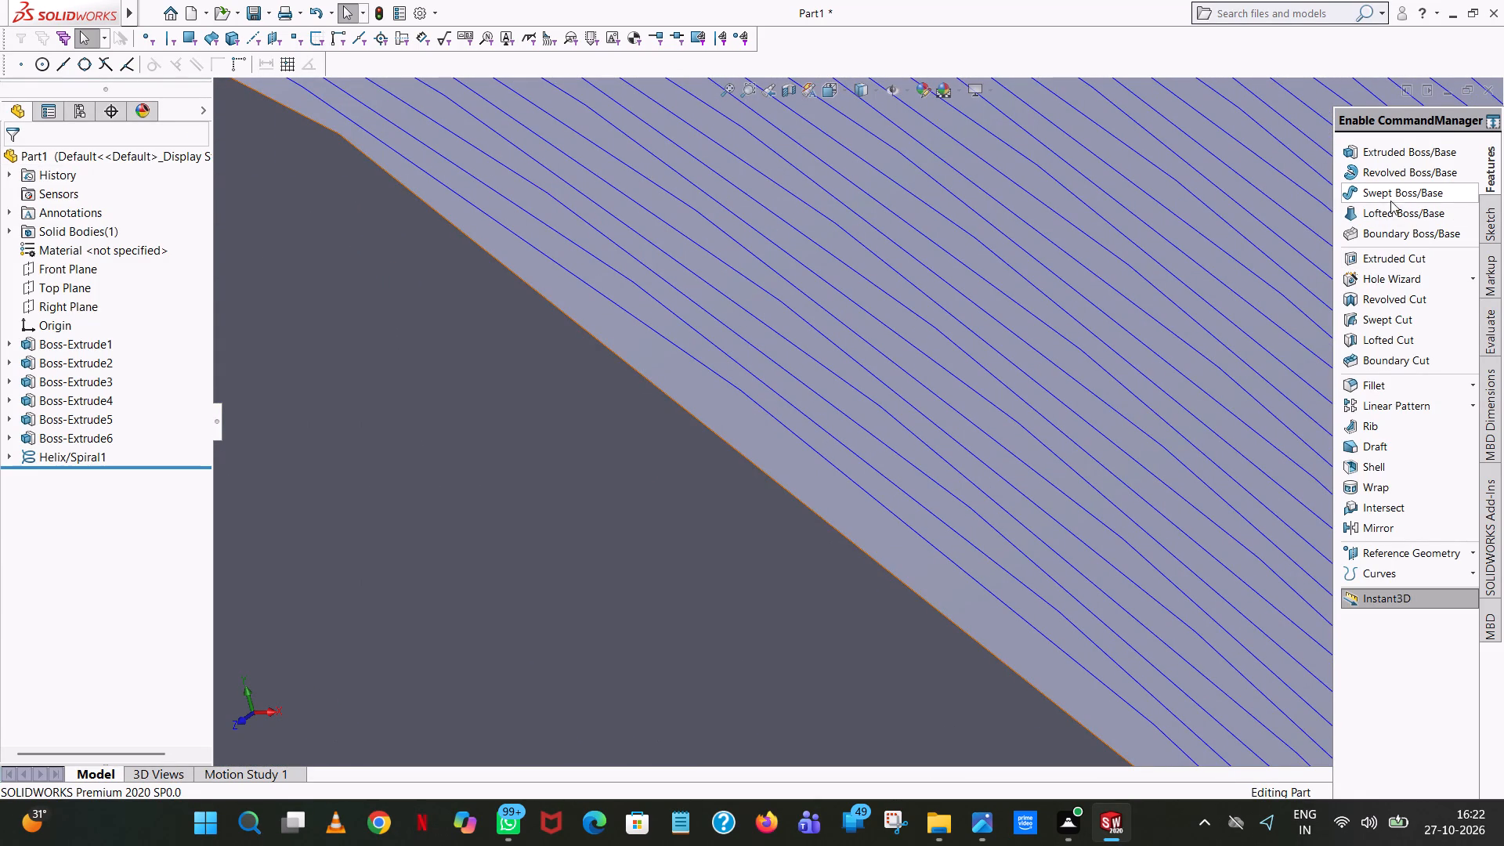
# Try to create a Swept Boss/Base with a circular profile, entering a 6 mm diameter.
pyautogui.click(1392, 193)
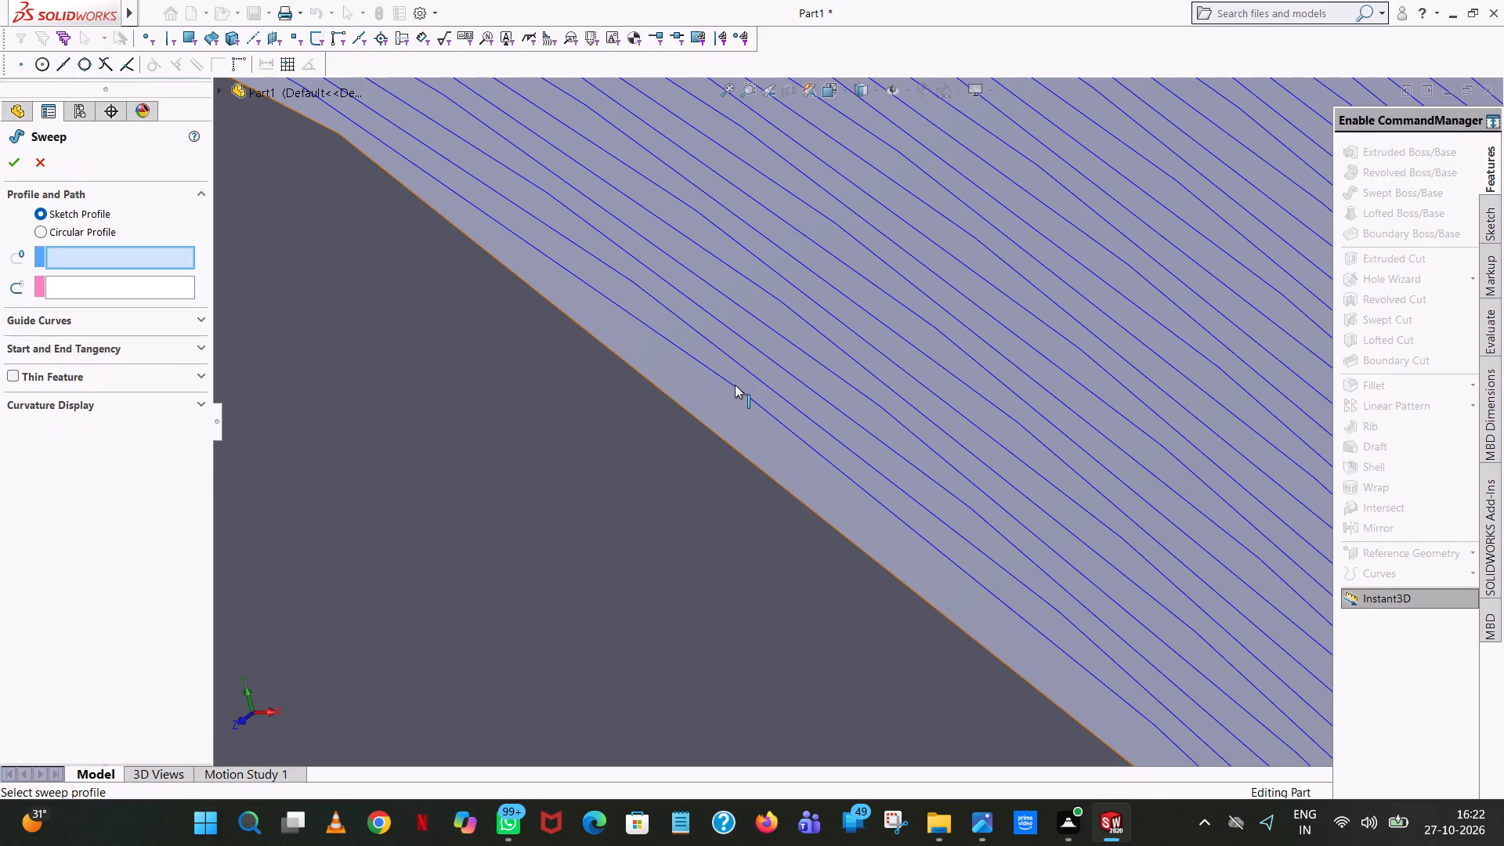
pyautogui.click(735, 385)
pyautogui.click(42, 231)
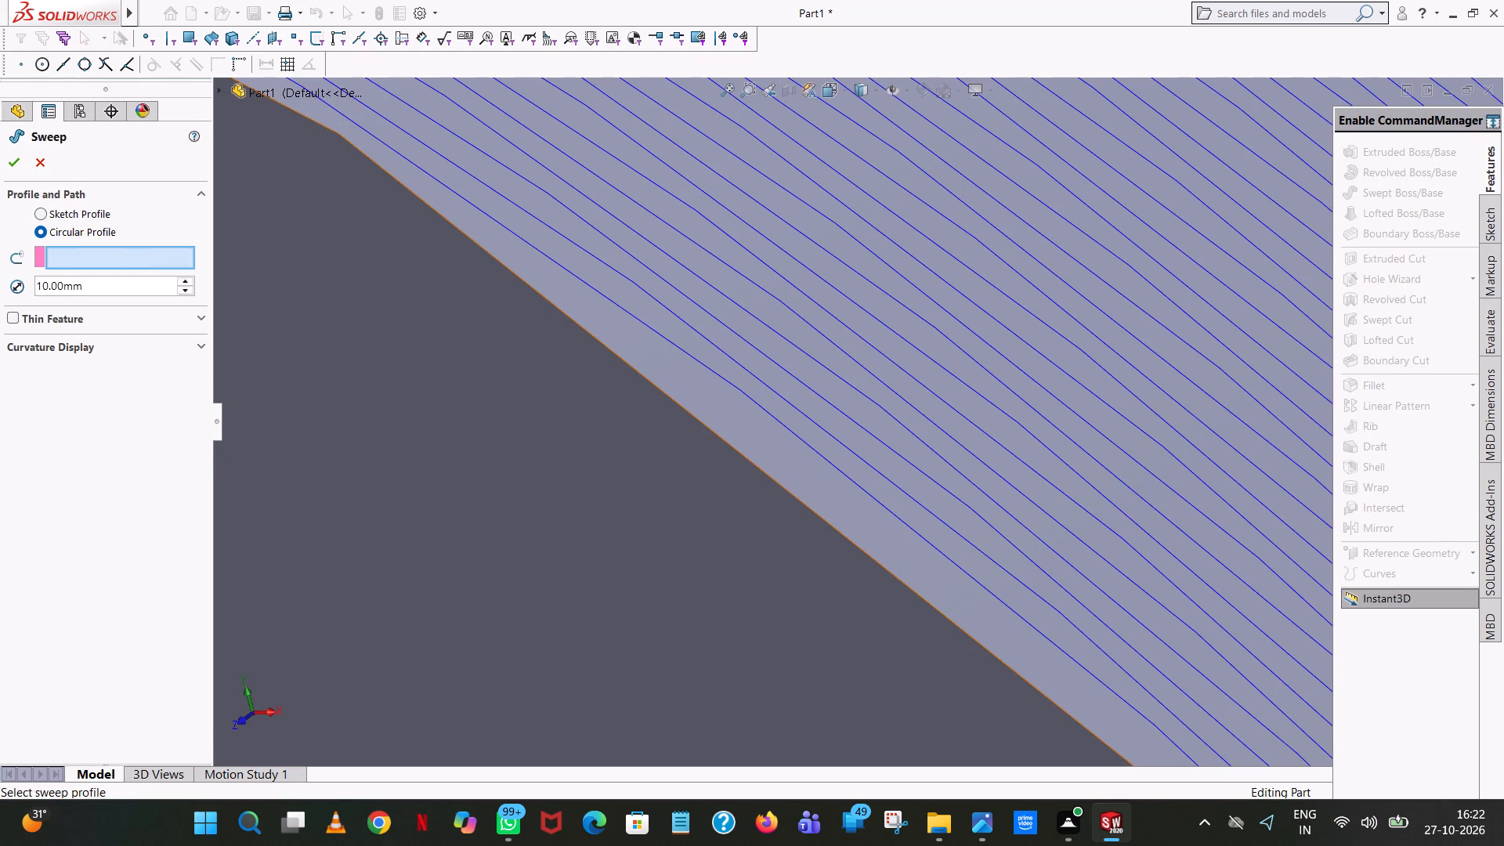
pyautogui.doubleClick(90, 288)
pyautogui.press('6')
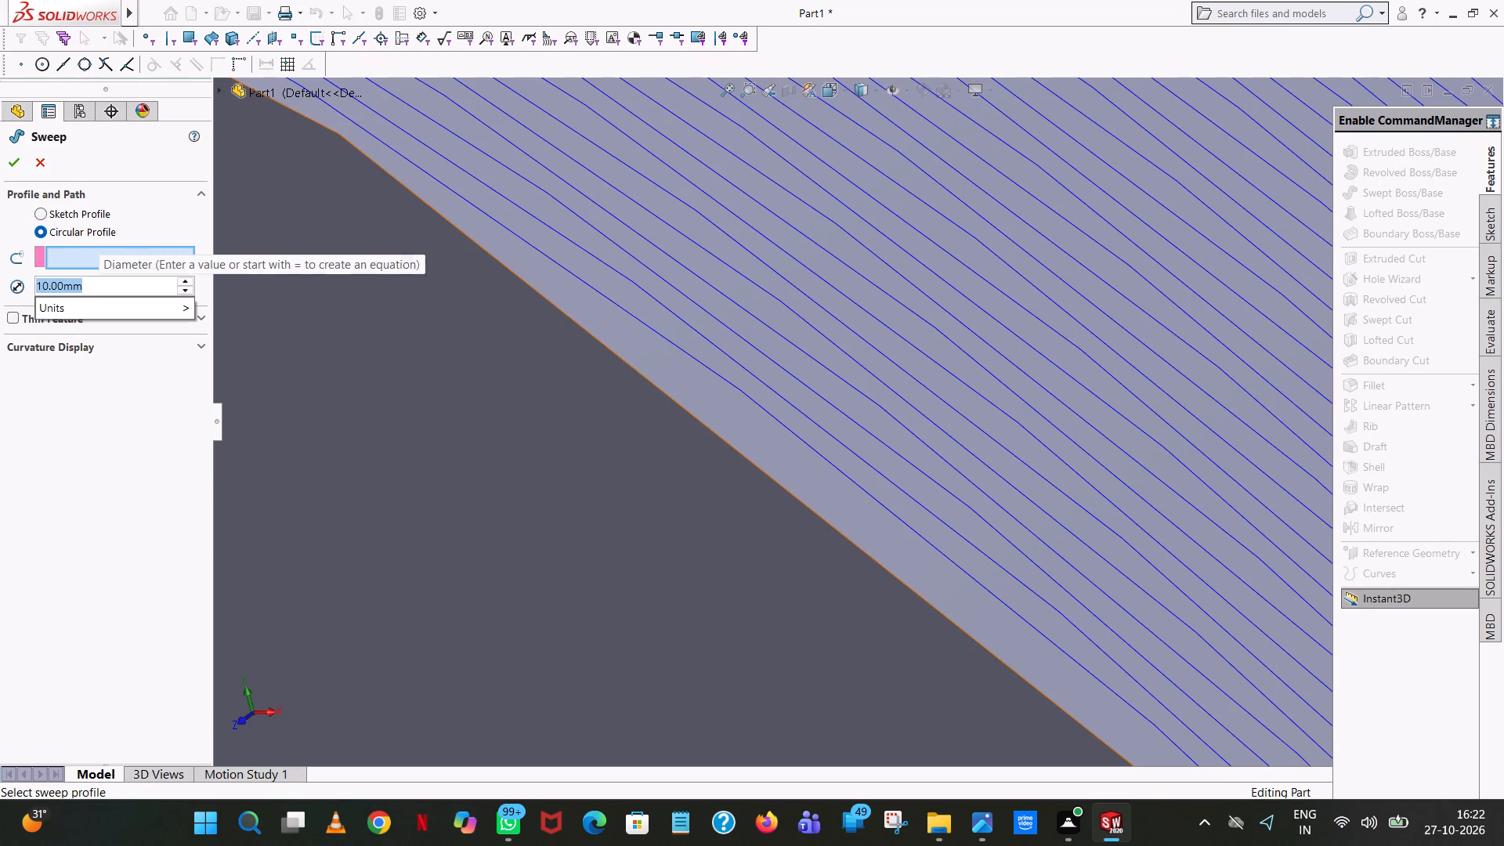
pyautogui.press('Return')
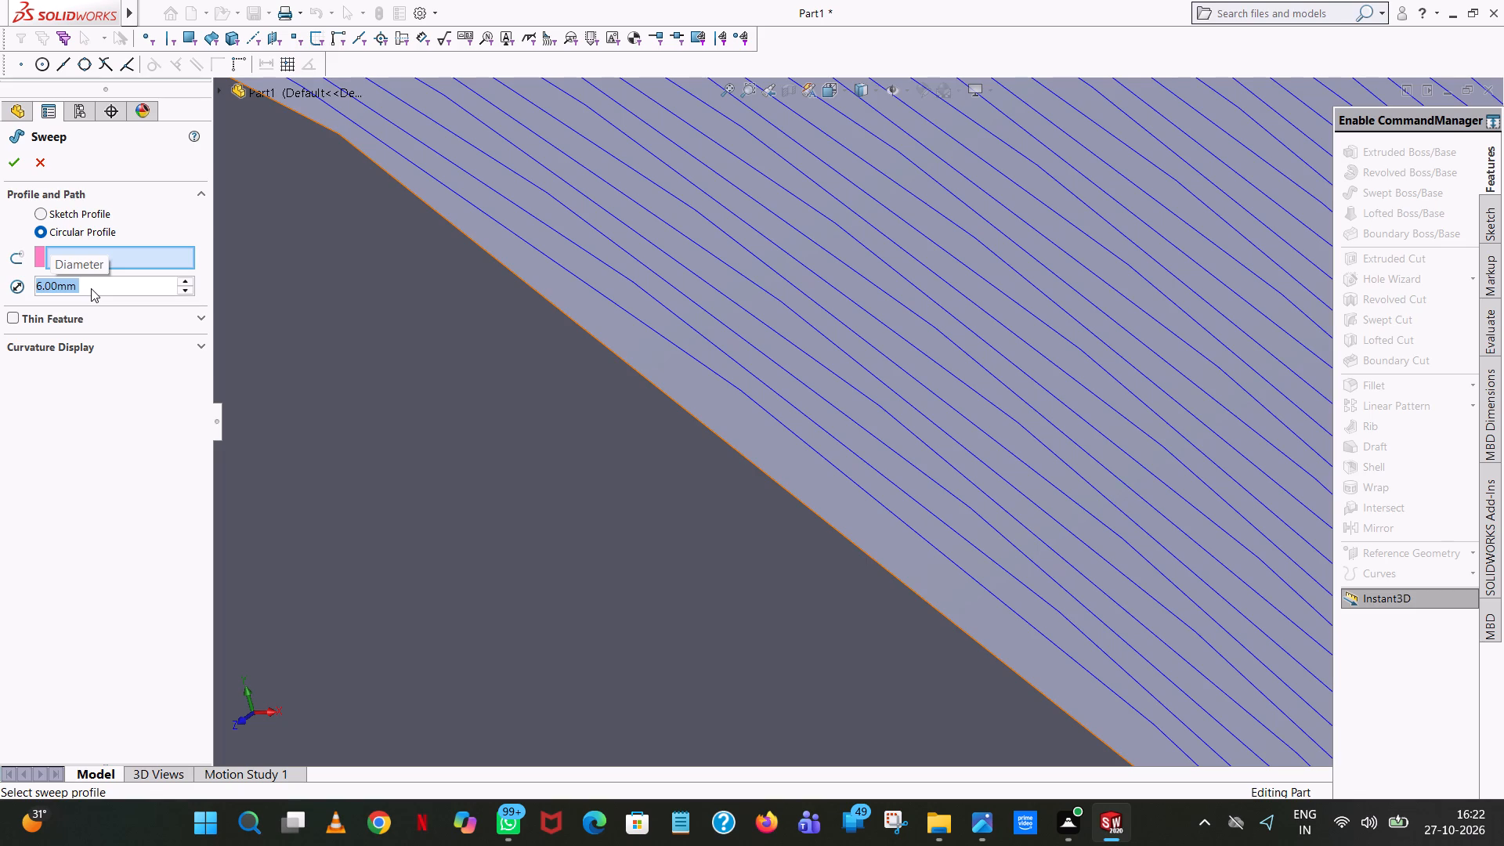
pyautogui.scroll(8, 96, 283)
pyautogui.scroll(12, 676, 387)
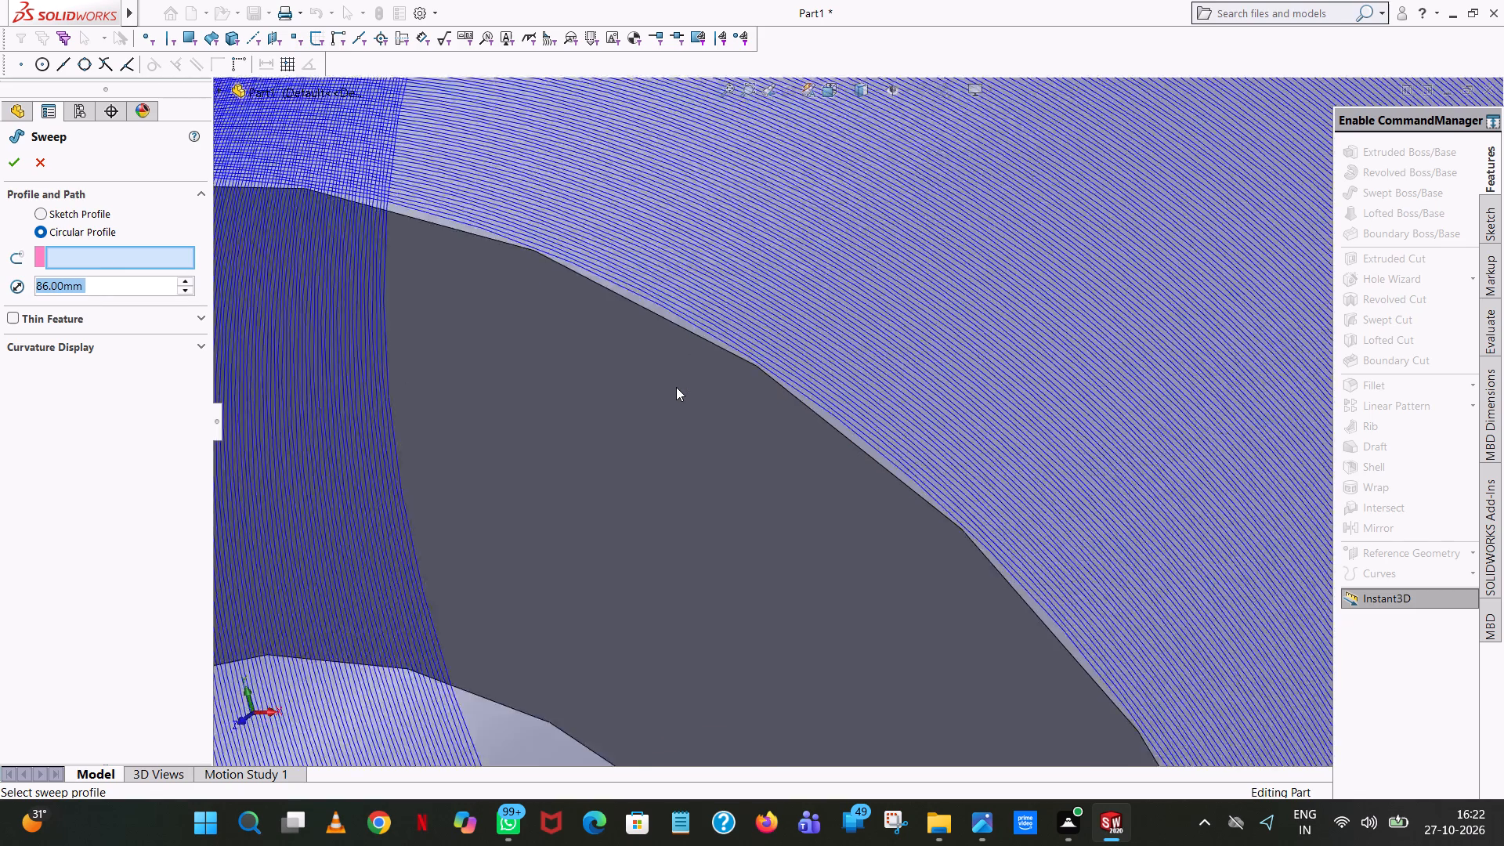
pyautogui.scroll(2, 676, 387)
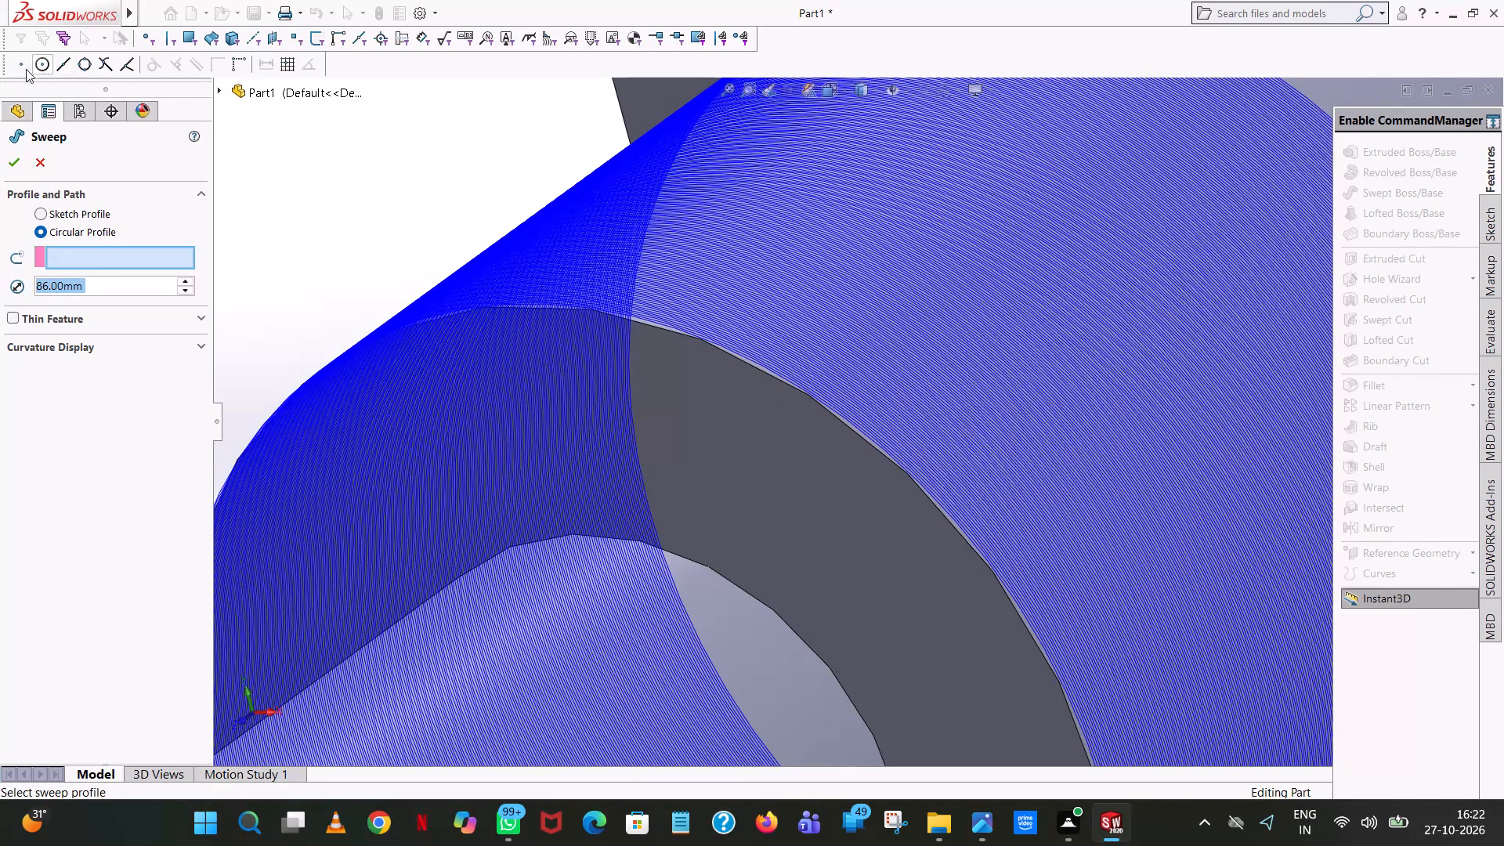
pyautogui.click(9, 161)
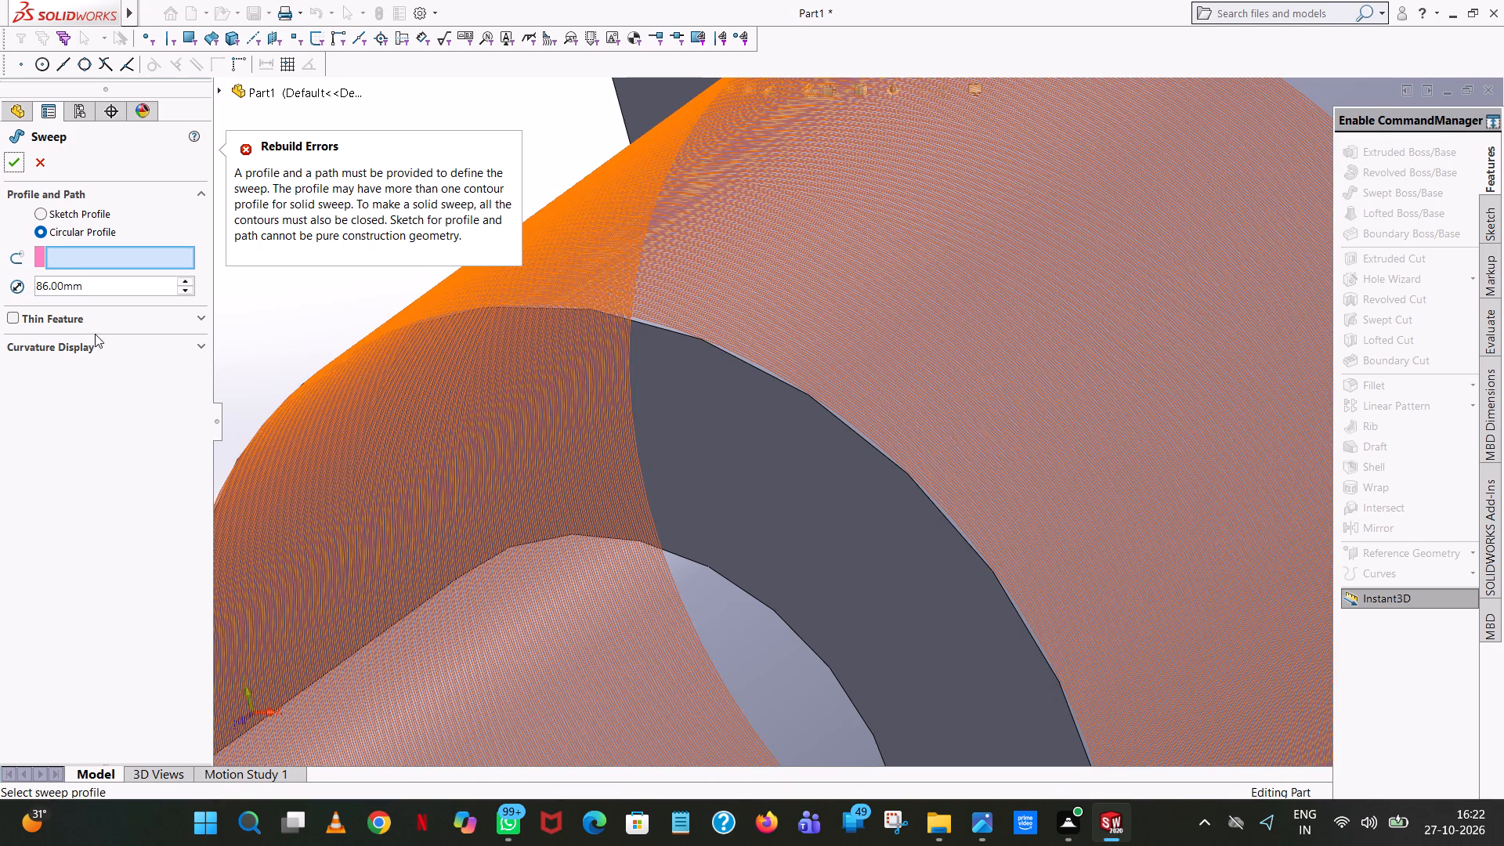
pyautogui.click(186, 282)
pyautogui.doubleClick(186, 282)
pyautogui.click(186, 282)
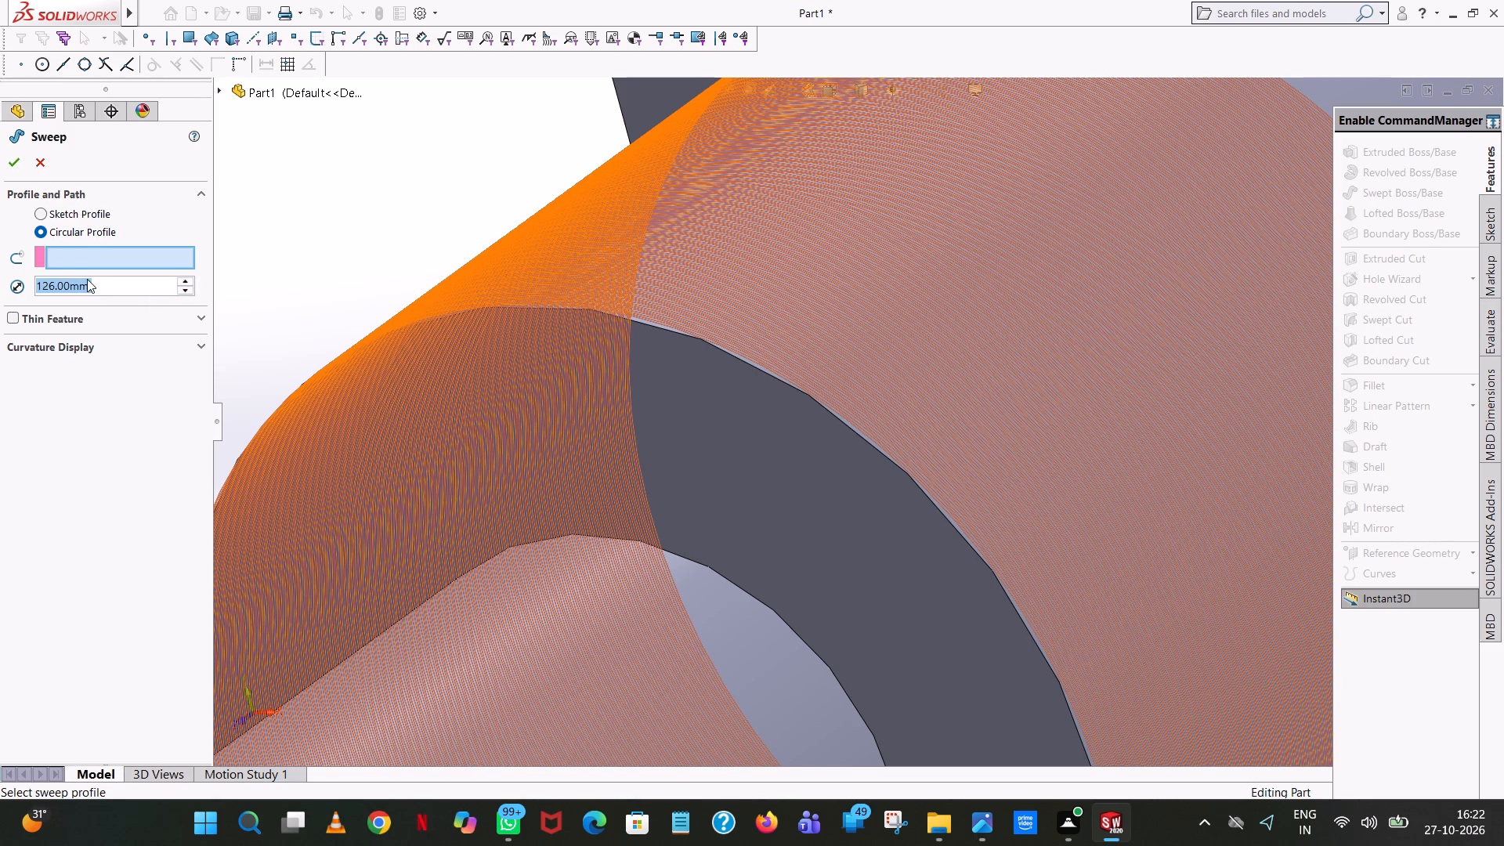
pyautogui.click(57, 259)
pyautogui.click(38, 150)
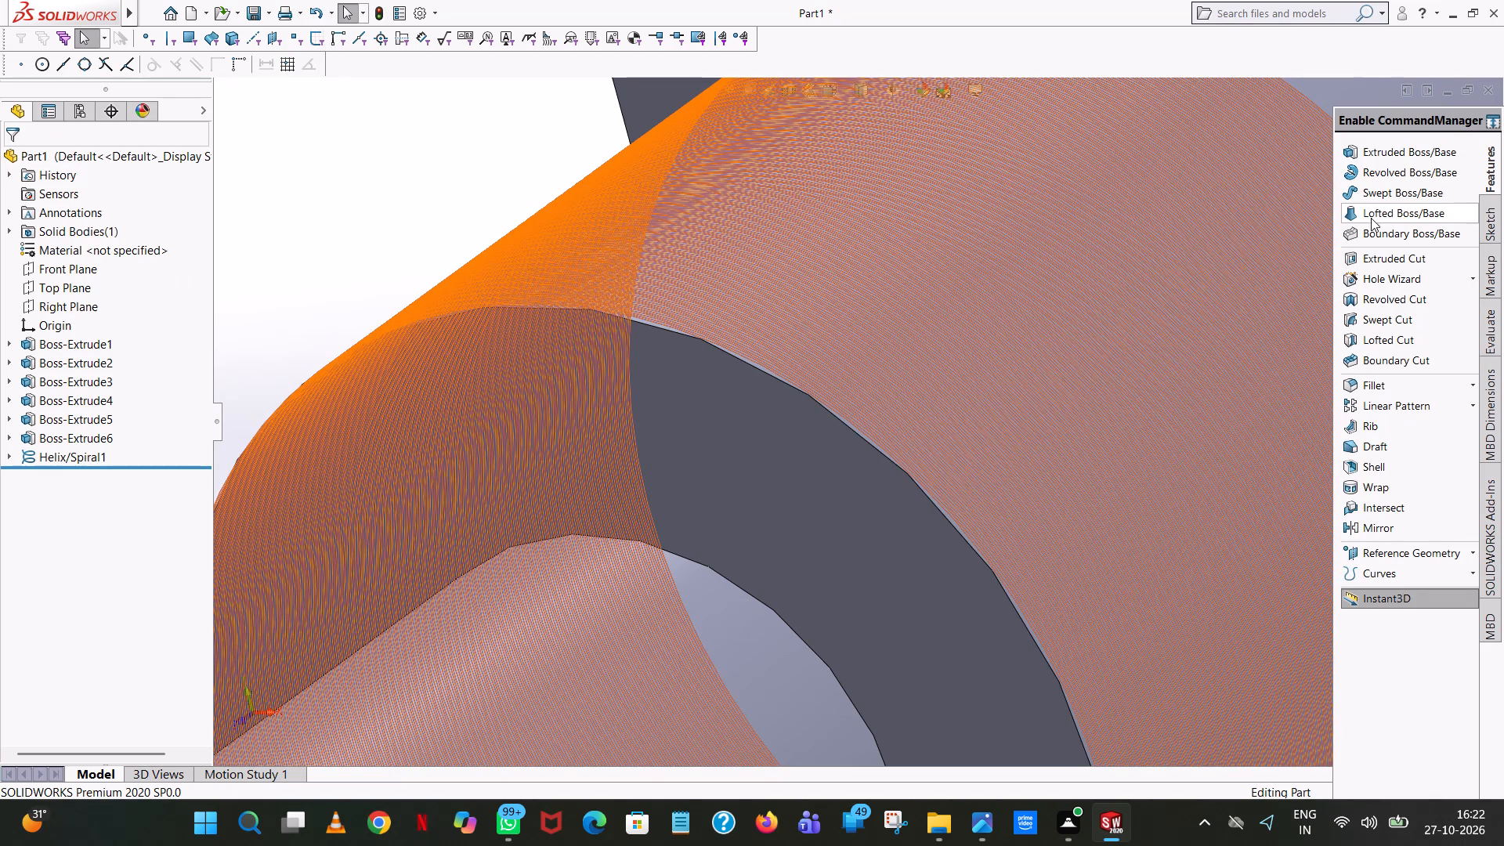
# Start a Swept Boss/Base with a circular profile and pick the helix on the shaft as its path.
pyautogui.click(1394, 196)
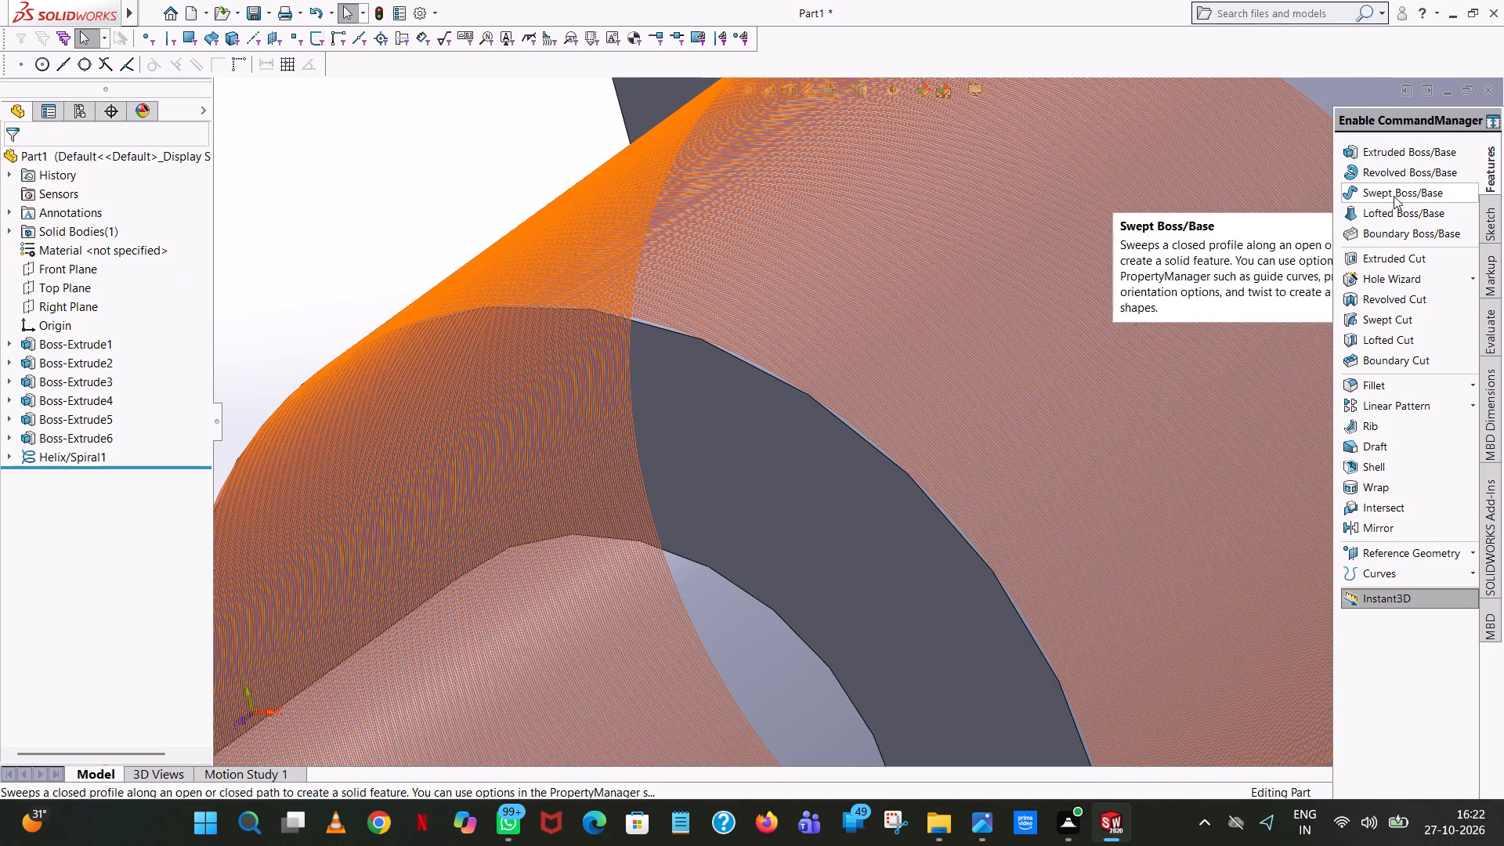
pyautogui.scroll(-6, 776, 302)
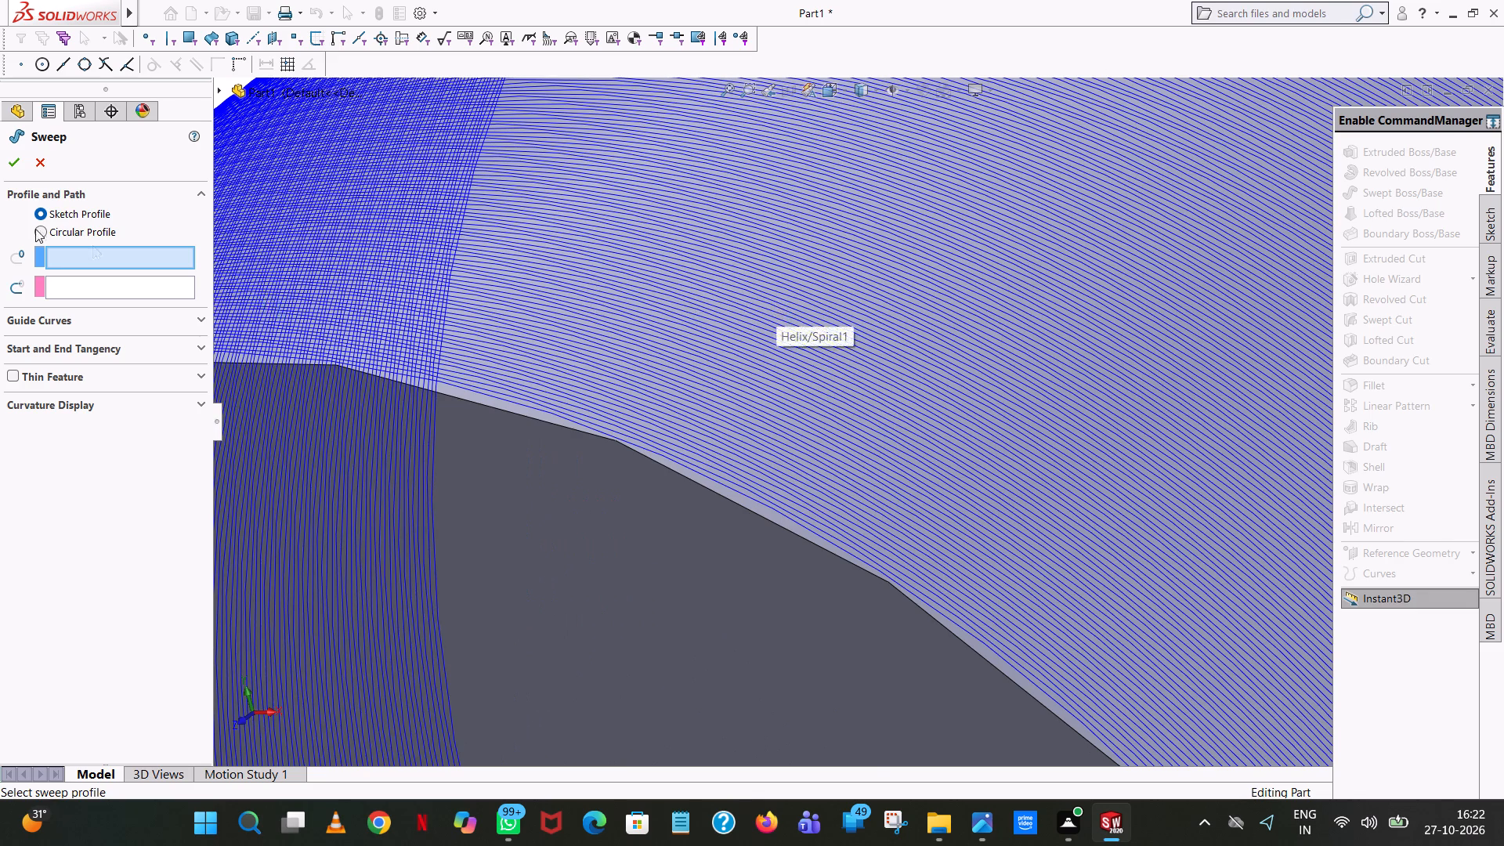
pyautogui.click(35, 228)
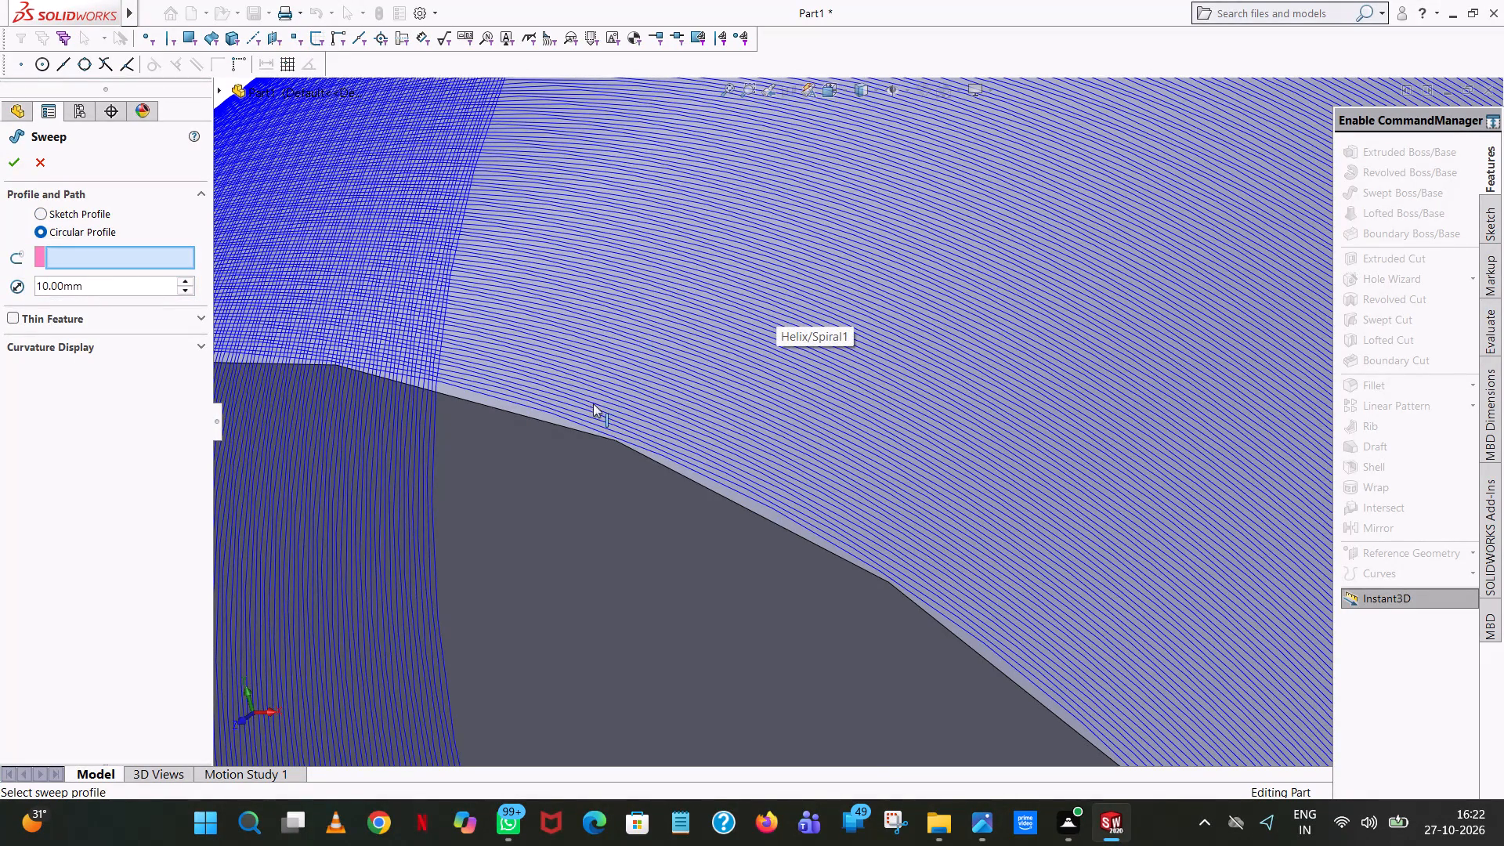
pyautogui.click(585, 416)
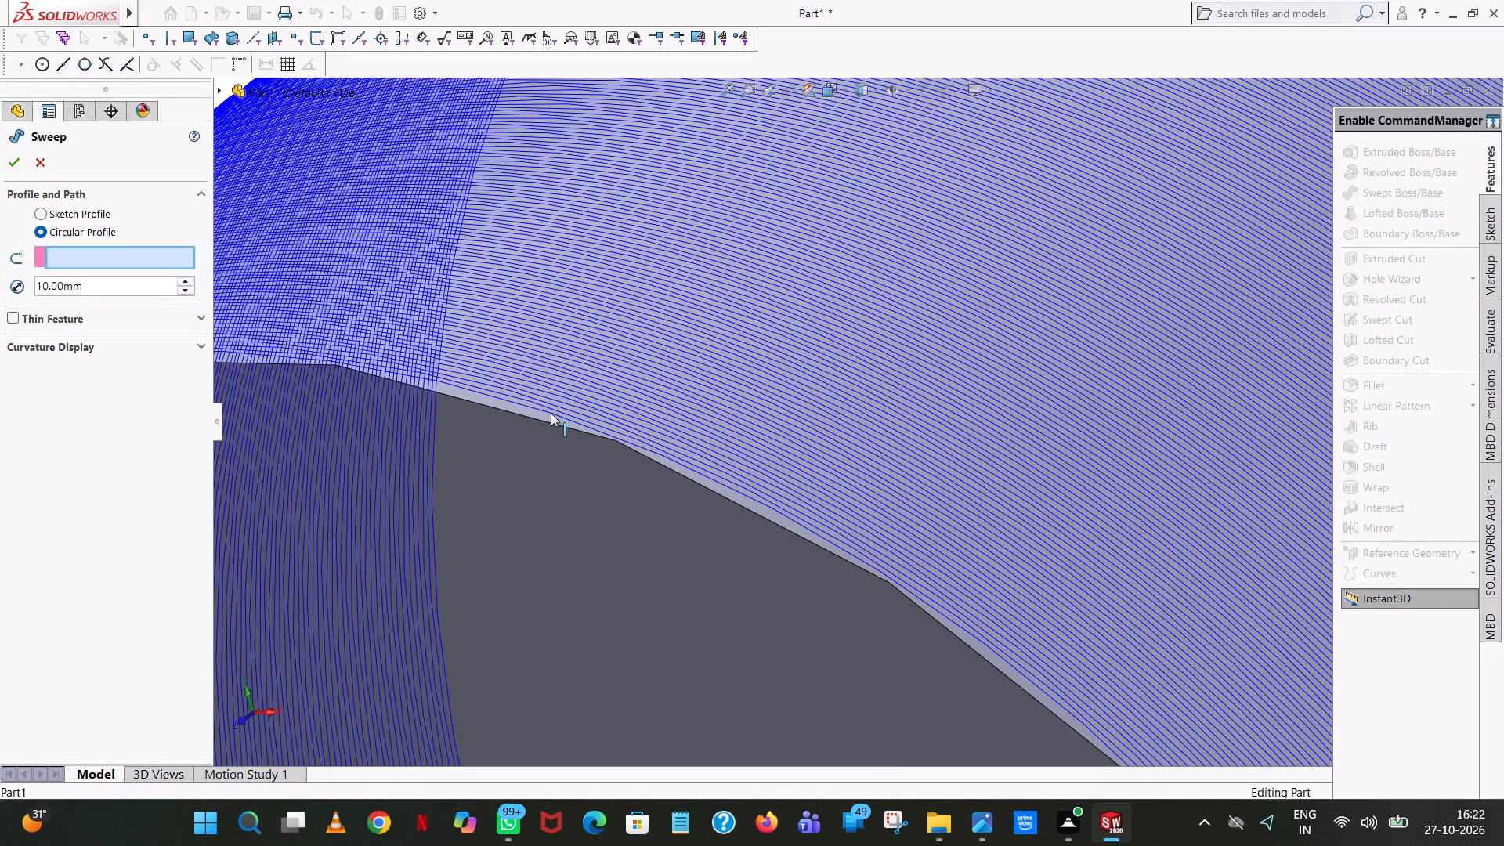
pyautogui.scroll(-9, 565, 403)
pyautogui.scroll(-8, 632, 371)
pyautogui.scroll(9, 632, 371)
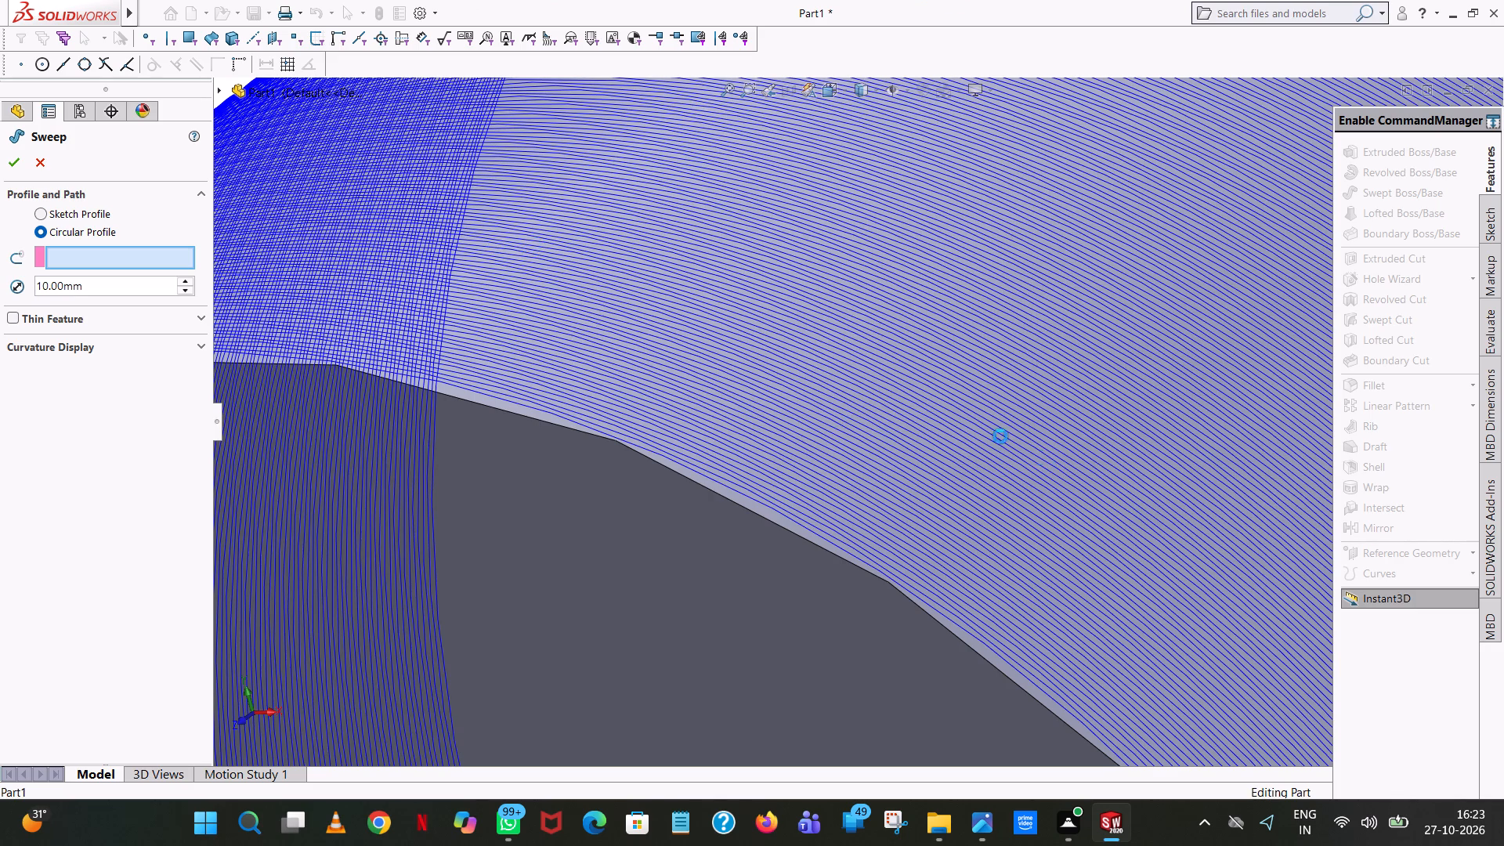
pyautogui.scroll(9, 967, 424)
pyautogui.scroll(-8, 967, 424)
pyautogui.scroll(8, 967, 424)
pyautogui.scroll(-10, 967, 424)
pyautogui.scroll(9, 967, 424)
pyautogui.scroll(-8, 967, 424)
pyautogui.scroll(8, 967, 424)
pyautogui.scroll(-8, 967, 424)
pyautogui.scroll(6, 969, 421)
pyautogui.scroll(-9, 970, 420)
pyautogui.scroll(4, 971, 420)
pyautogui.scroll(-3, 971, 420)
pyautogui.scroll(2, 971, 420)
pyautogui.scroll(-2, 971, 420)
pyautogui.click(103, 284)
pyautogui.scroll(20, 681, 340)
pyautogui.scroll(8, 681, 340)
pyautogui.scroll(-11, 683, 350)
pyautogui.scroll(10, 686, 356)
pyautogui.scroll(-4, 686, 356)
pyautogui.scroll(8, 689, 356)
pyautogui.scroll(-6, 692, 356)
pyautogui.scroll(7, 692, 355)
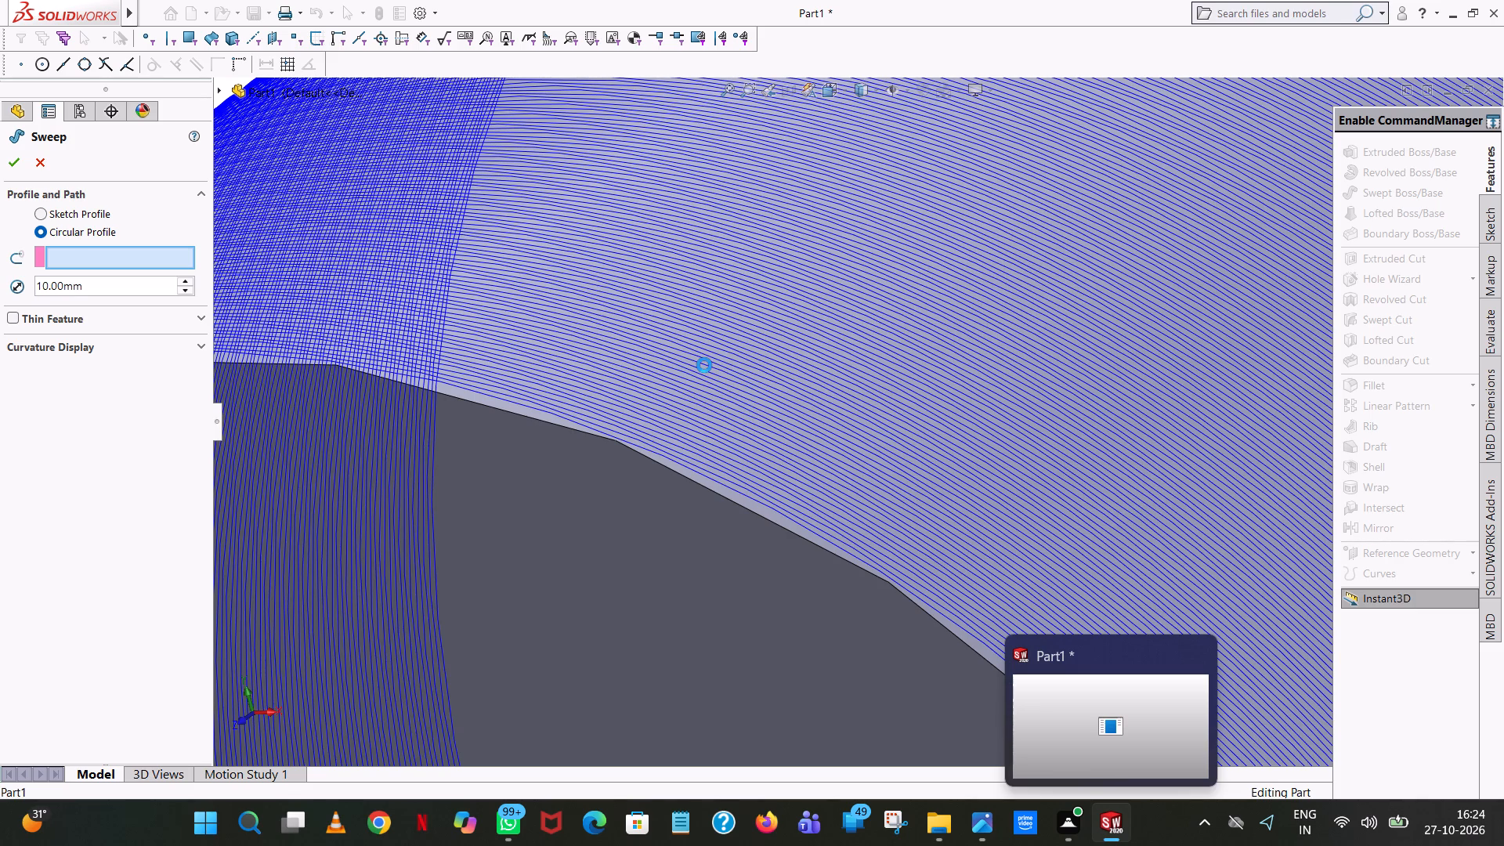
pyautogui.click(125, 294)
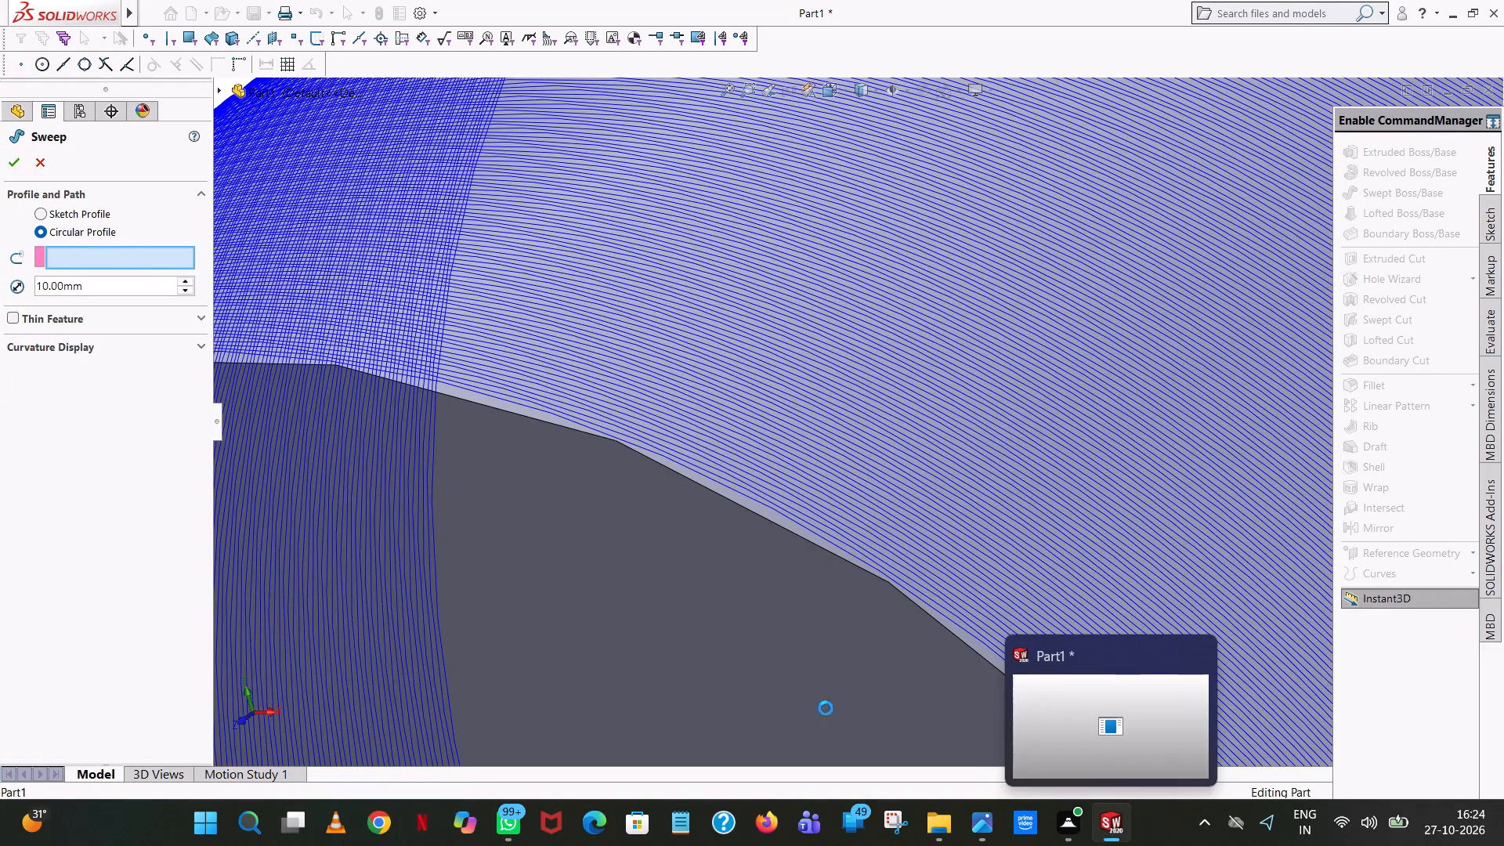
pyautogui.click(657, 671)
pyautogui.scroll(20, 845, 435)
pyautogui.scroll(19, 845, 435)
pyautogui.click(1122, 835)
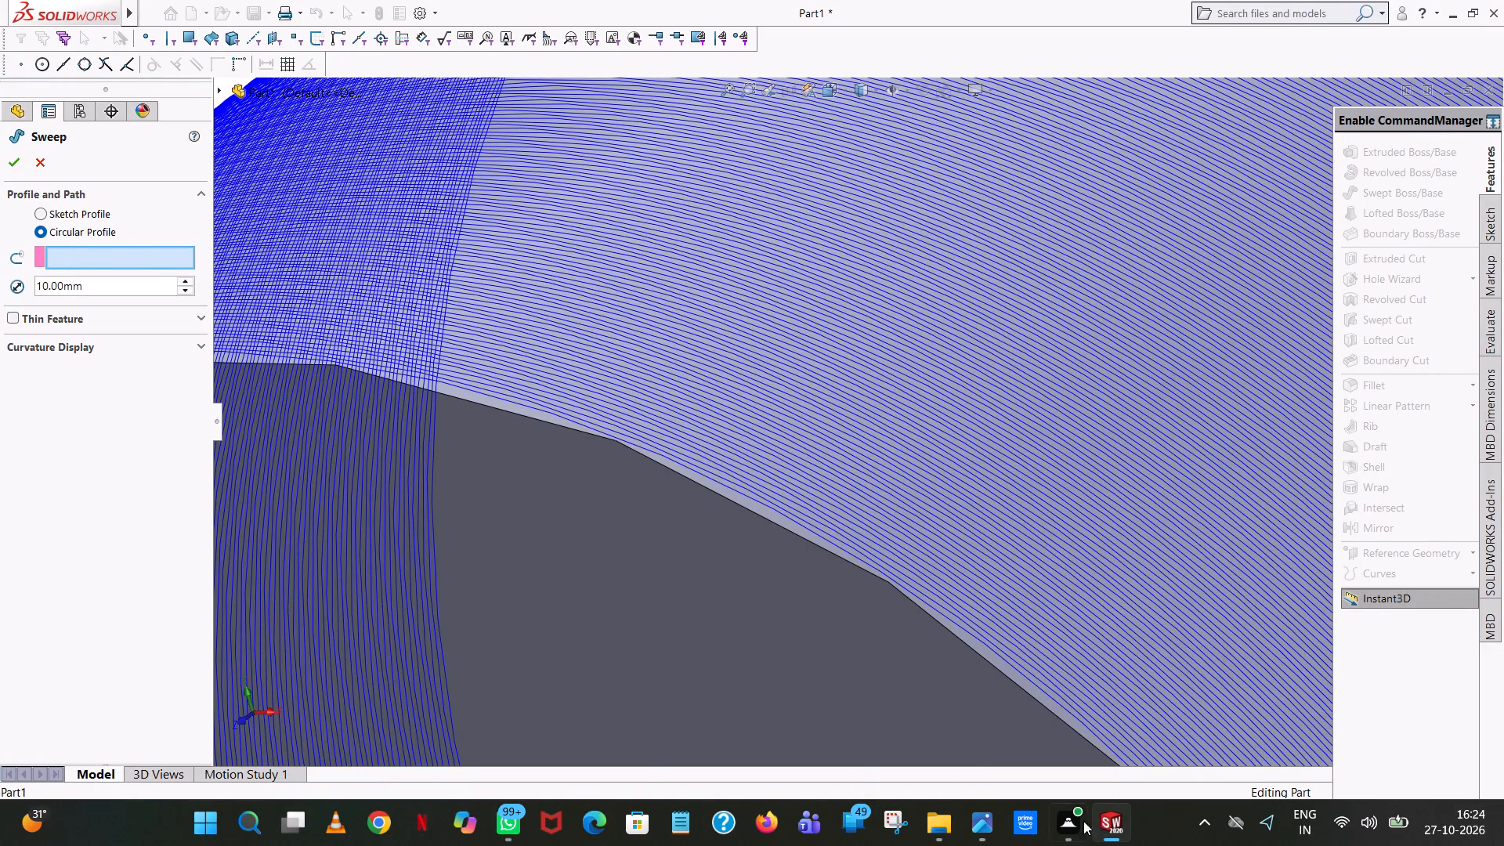
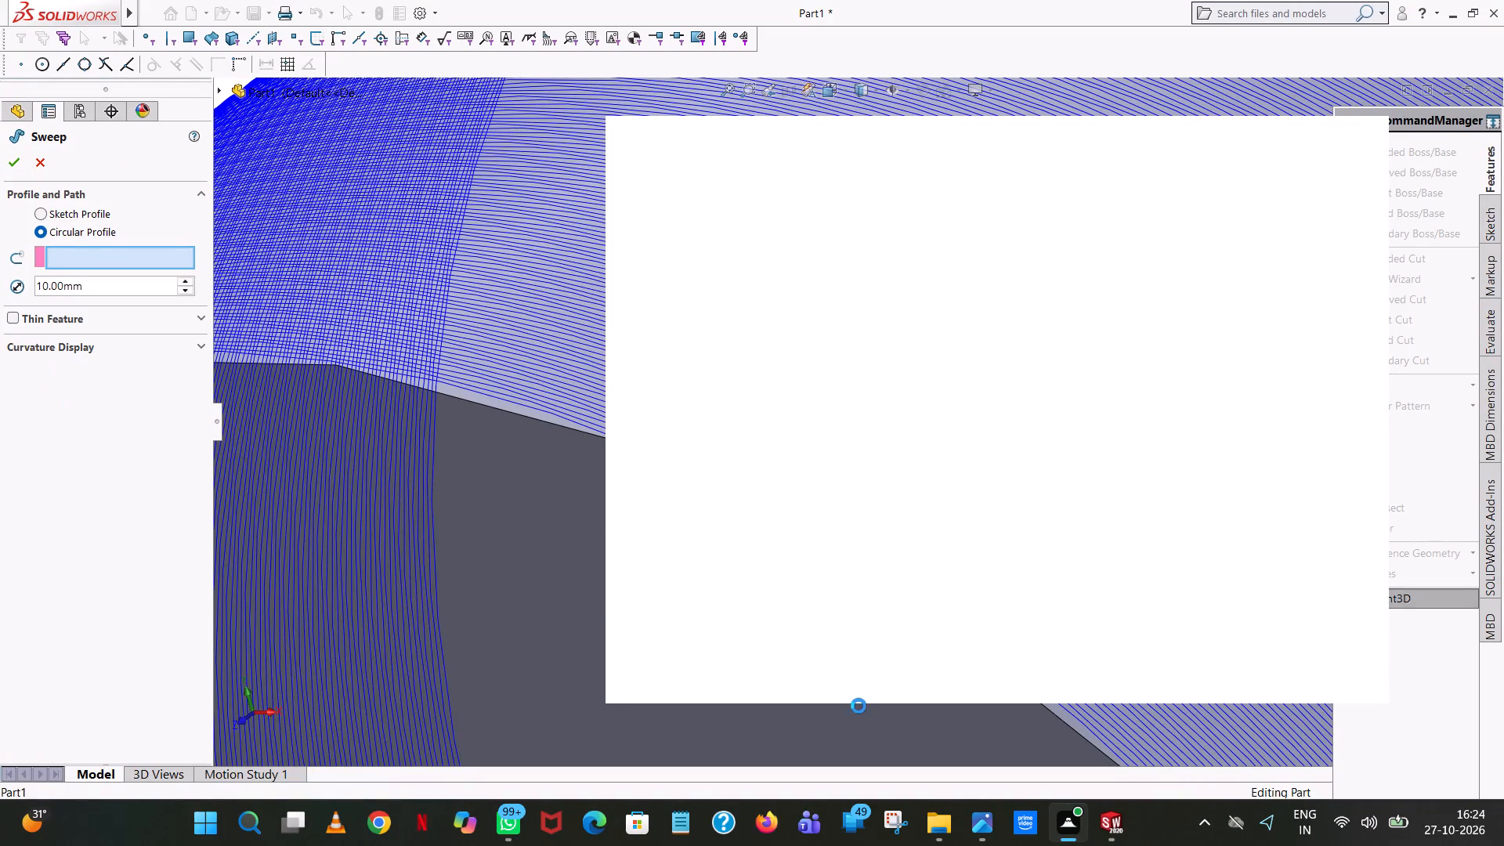
# Switch to File Explorer and bring up the photo new job folder of reference drawings.
pyautogui.doubleClick(1453, 12)
pyautogui.click(930, 831)
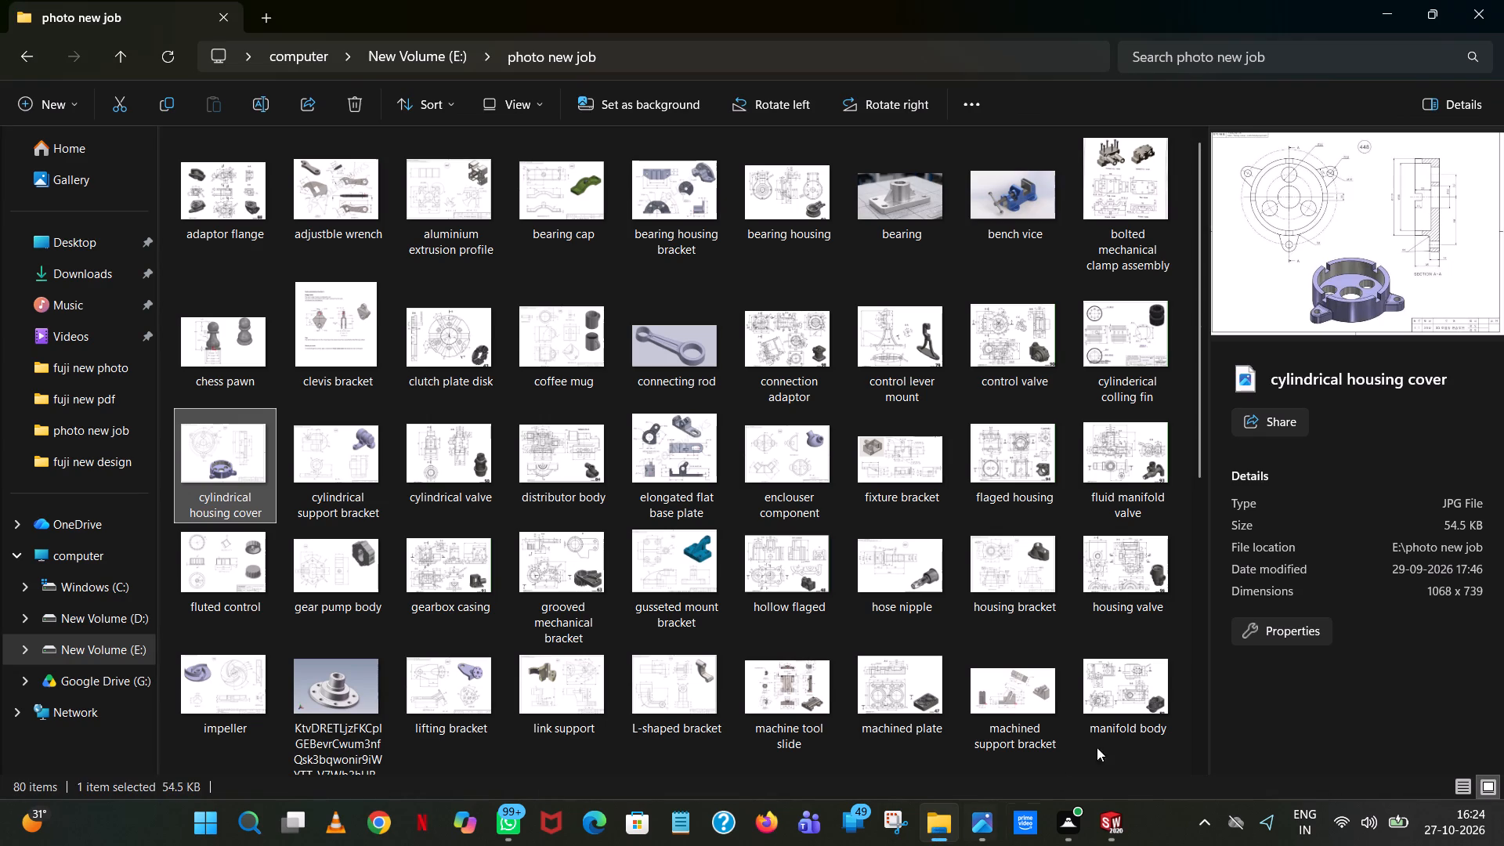
pyautogui.click(1137, 763)
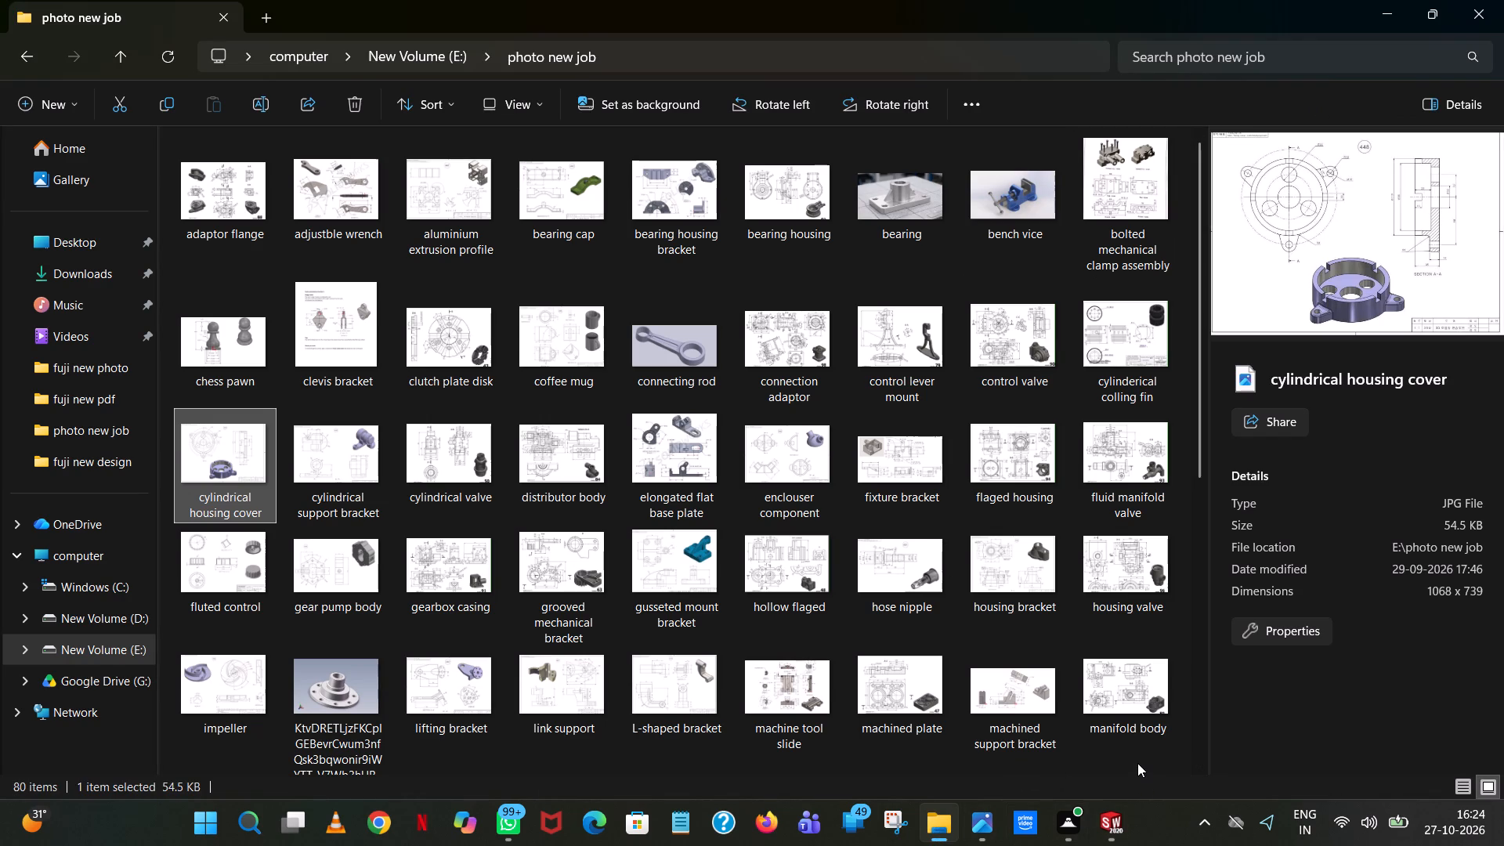
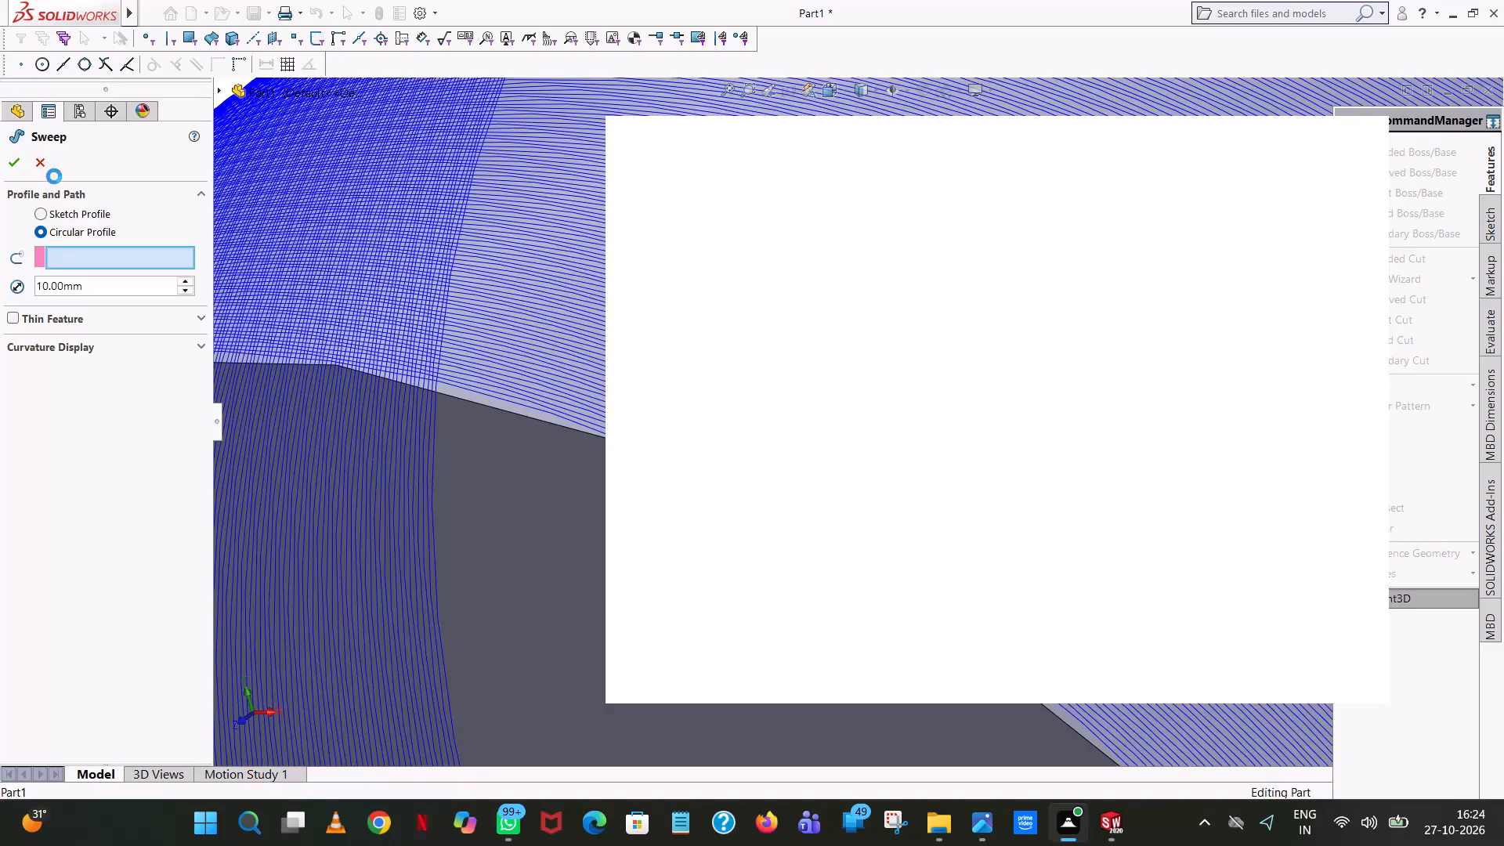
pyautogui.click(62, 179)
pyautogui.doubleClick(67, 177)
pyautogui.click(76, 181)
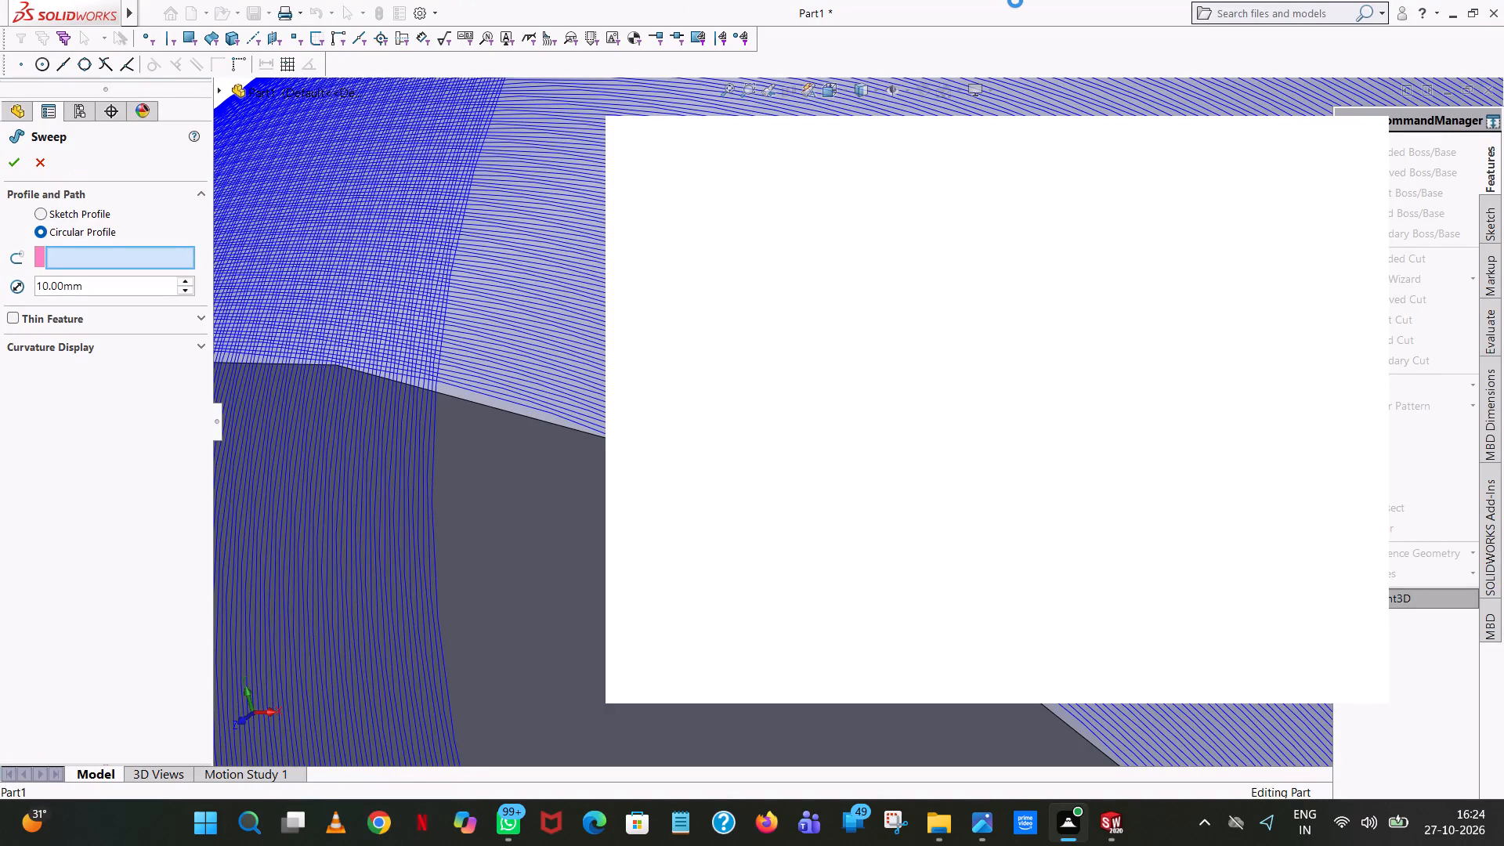
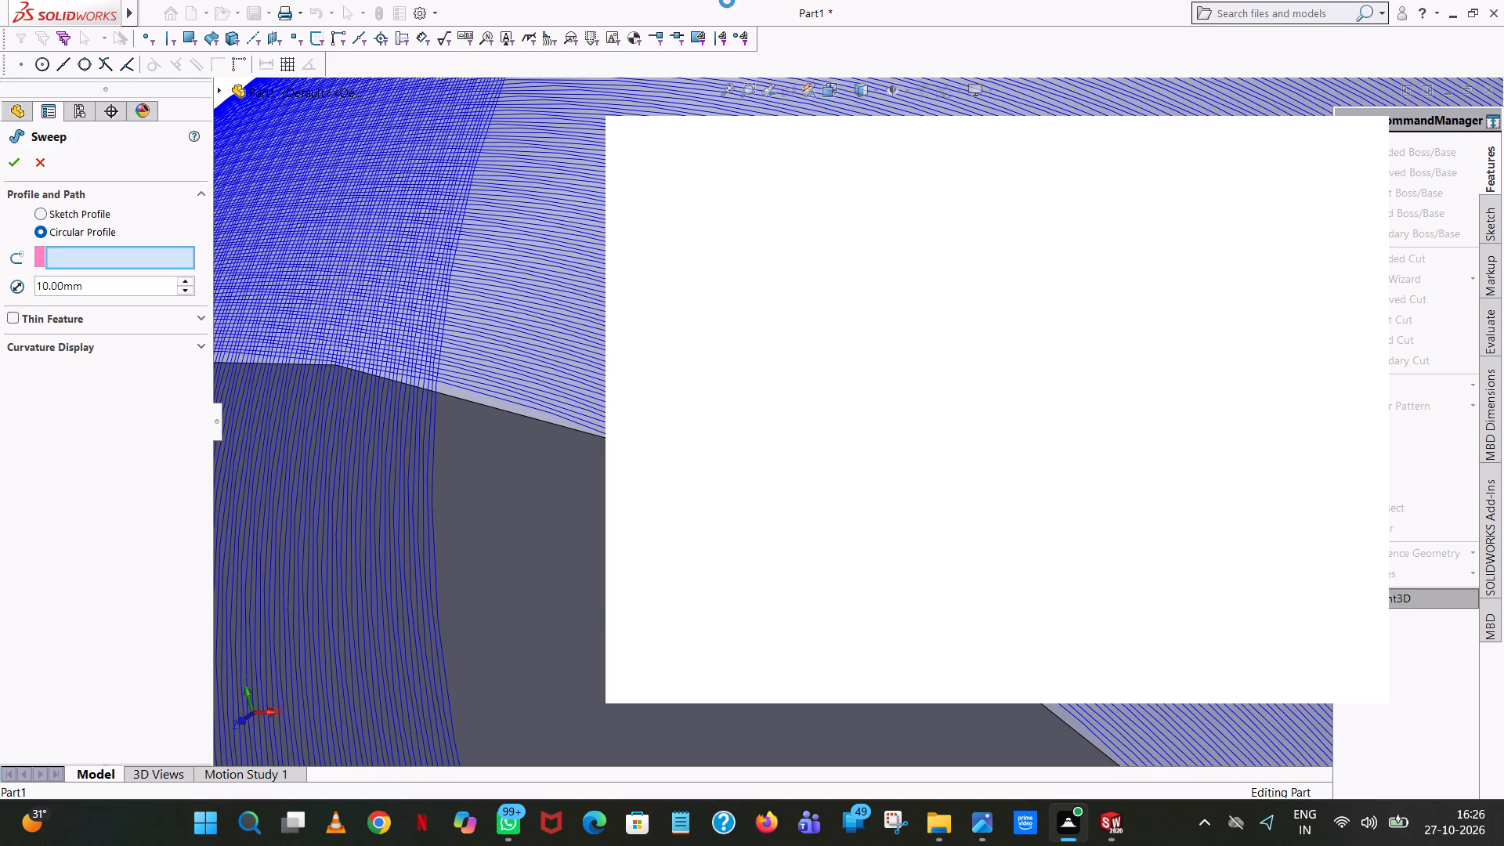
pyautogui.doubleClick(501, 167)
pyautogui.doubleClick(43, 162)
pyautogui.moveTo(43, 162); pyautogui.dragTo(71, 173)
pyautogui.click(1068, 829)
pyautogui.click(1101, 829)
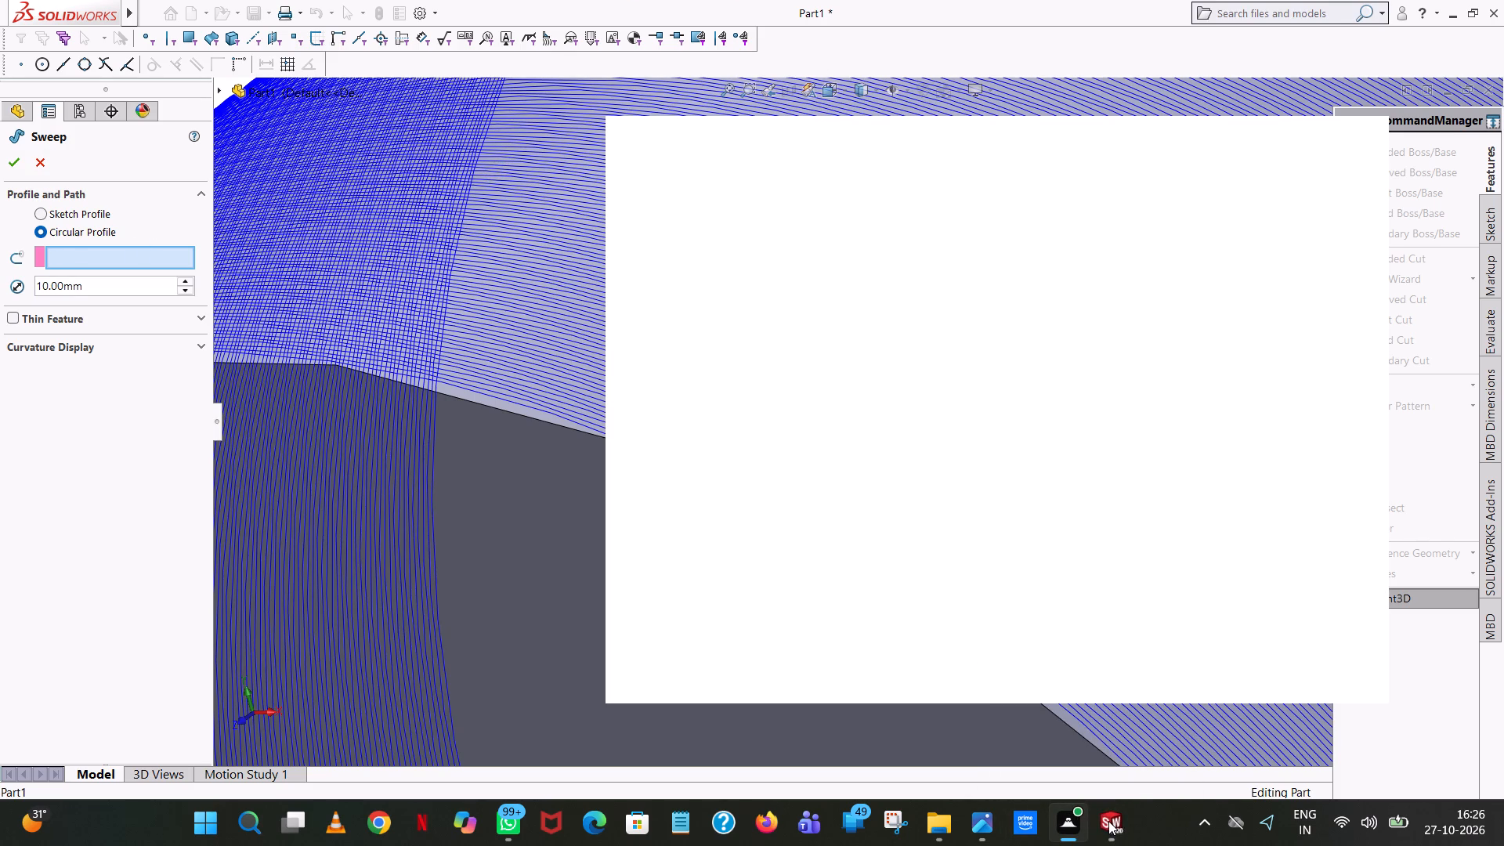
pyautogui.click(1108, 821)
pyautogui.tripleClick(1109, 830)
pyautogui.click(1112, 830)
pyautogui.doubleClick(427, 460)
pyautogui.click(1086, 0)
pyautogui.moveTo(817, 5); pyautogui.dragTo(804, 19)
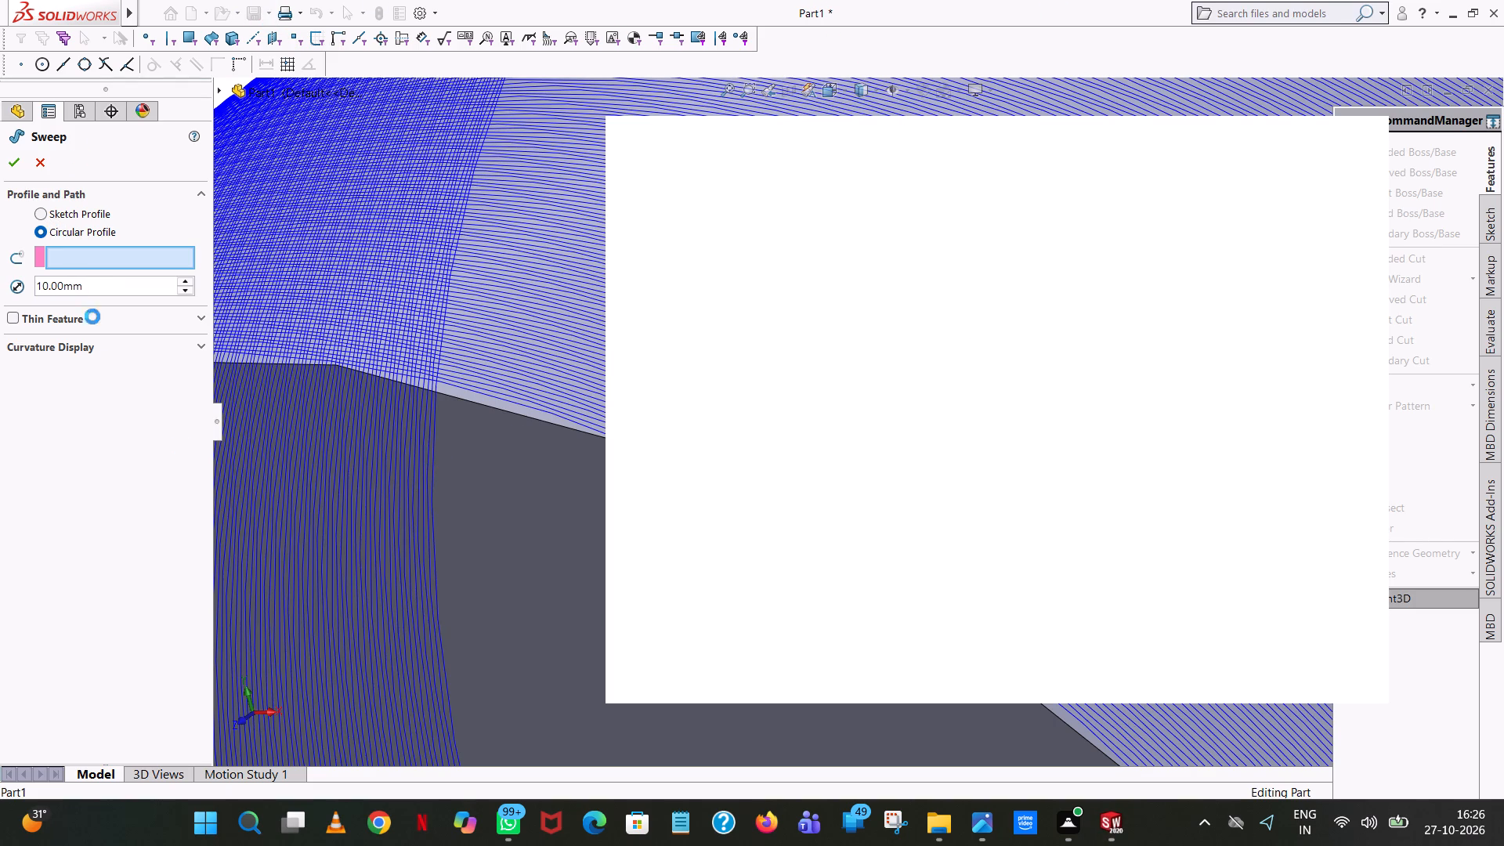
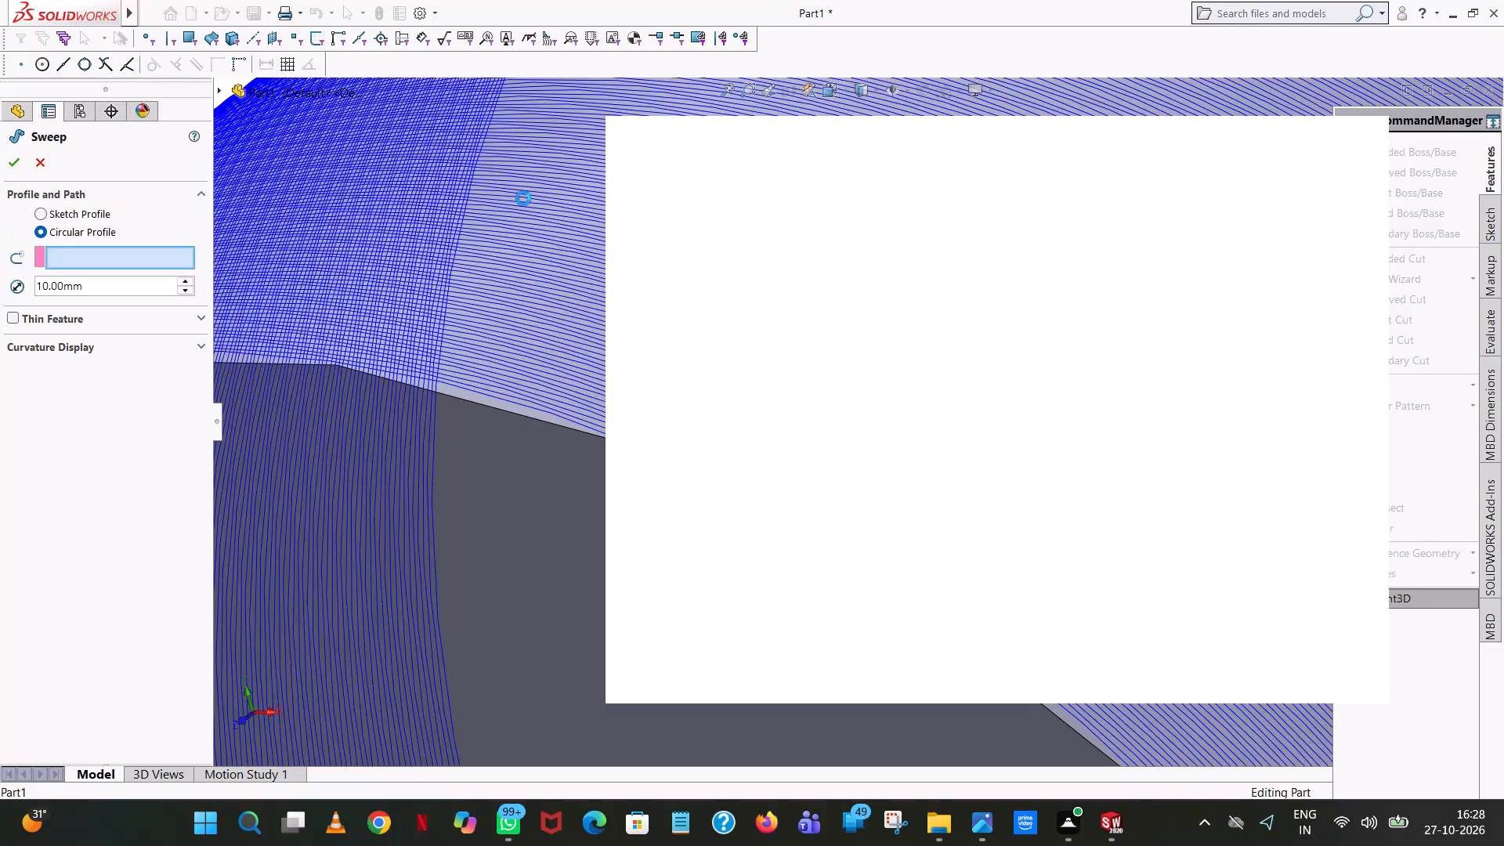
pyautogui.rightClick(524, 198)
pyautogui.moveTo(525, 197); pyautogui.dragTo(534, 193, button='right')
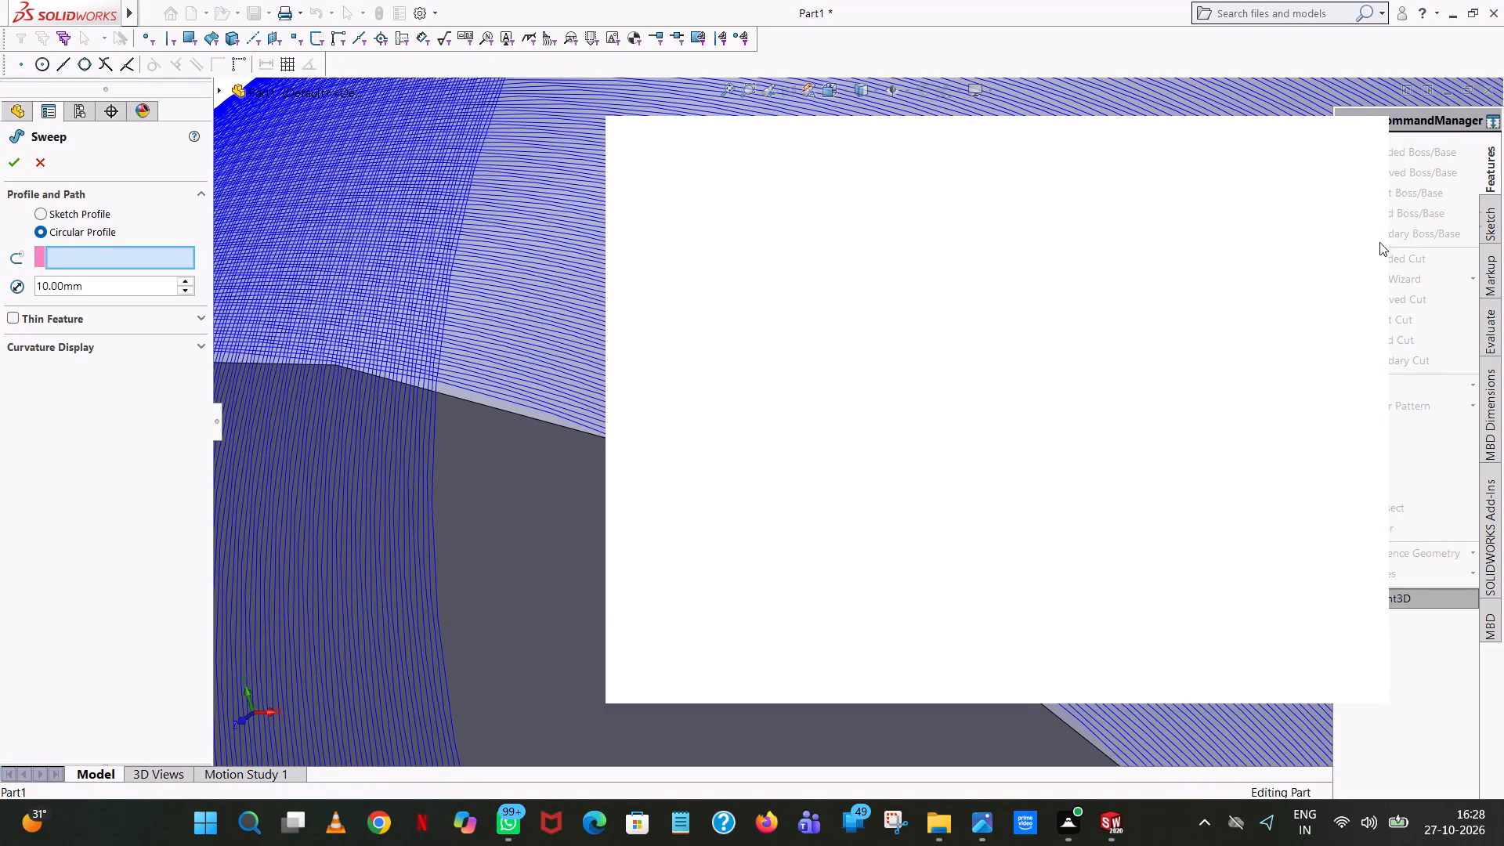
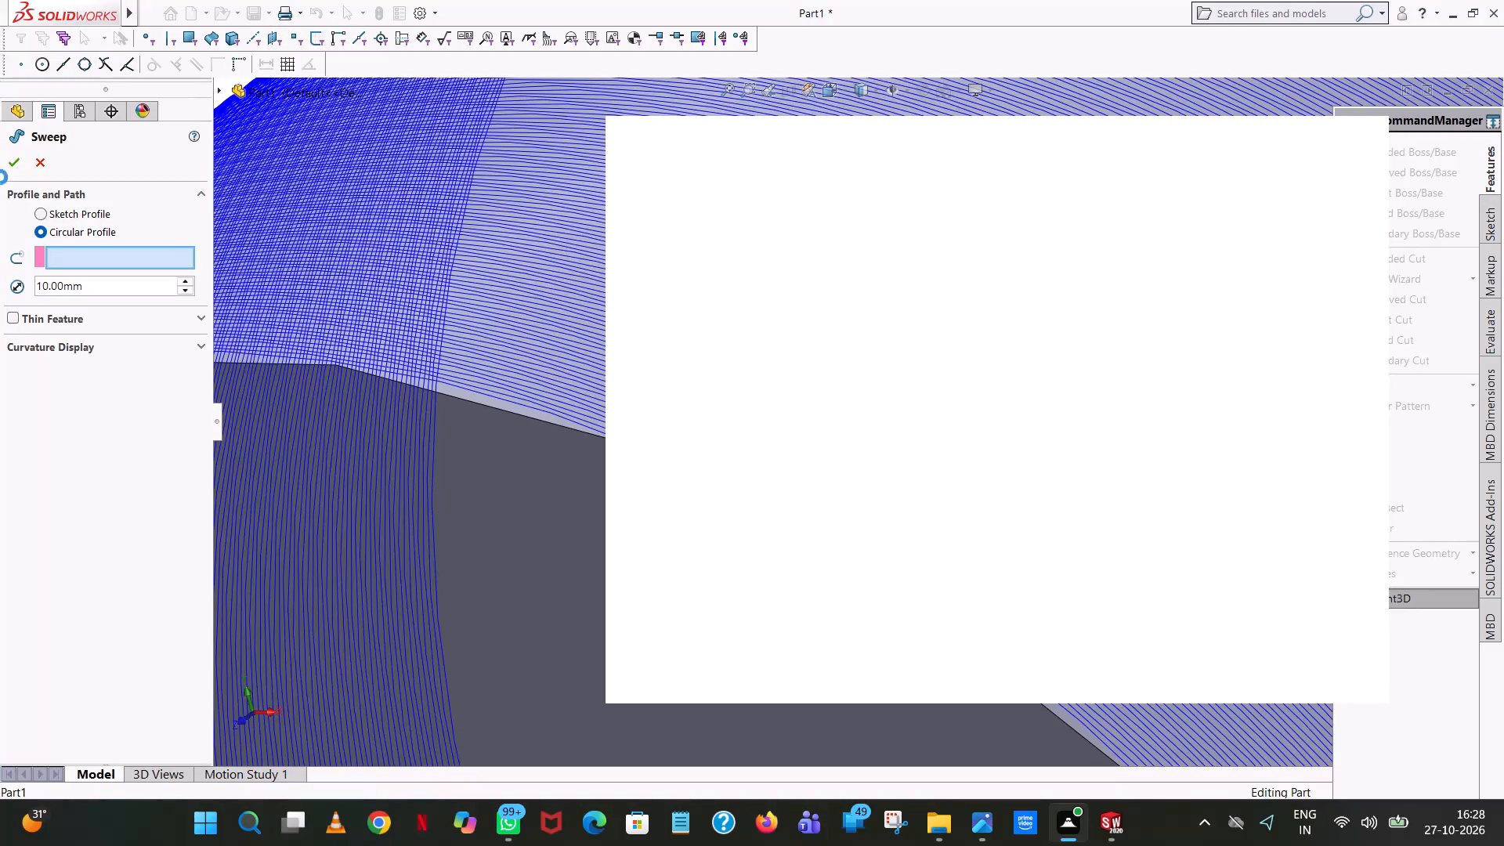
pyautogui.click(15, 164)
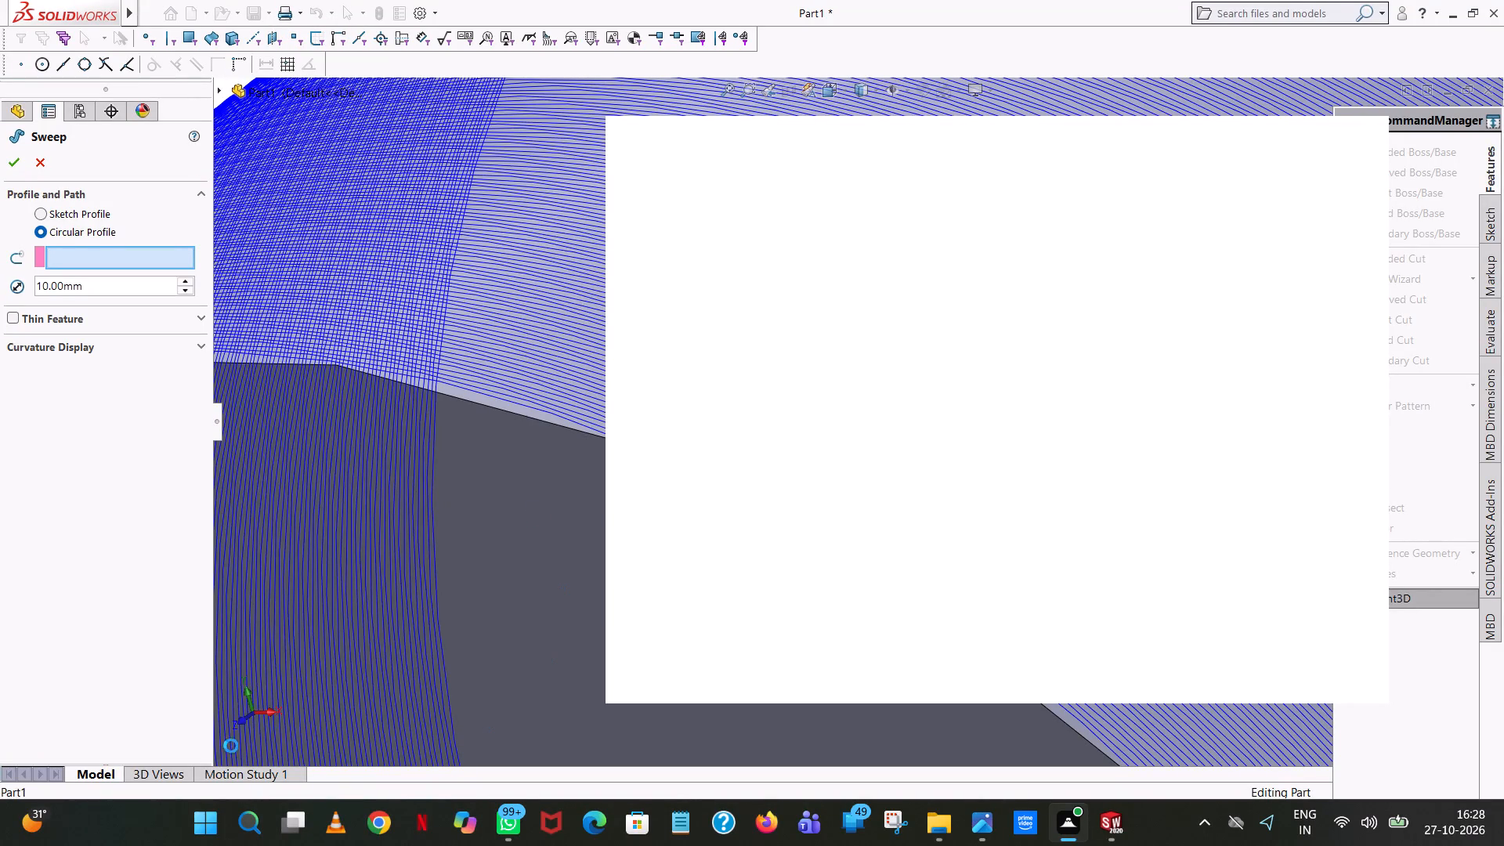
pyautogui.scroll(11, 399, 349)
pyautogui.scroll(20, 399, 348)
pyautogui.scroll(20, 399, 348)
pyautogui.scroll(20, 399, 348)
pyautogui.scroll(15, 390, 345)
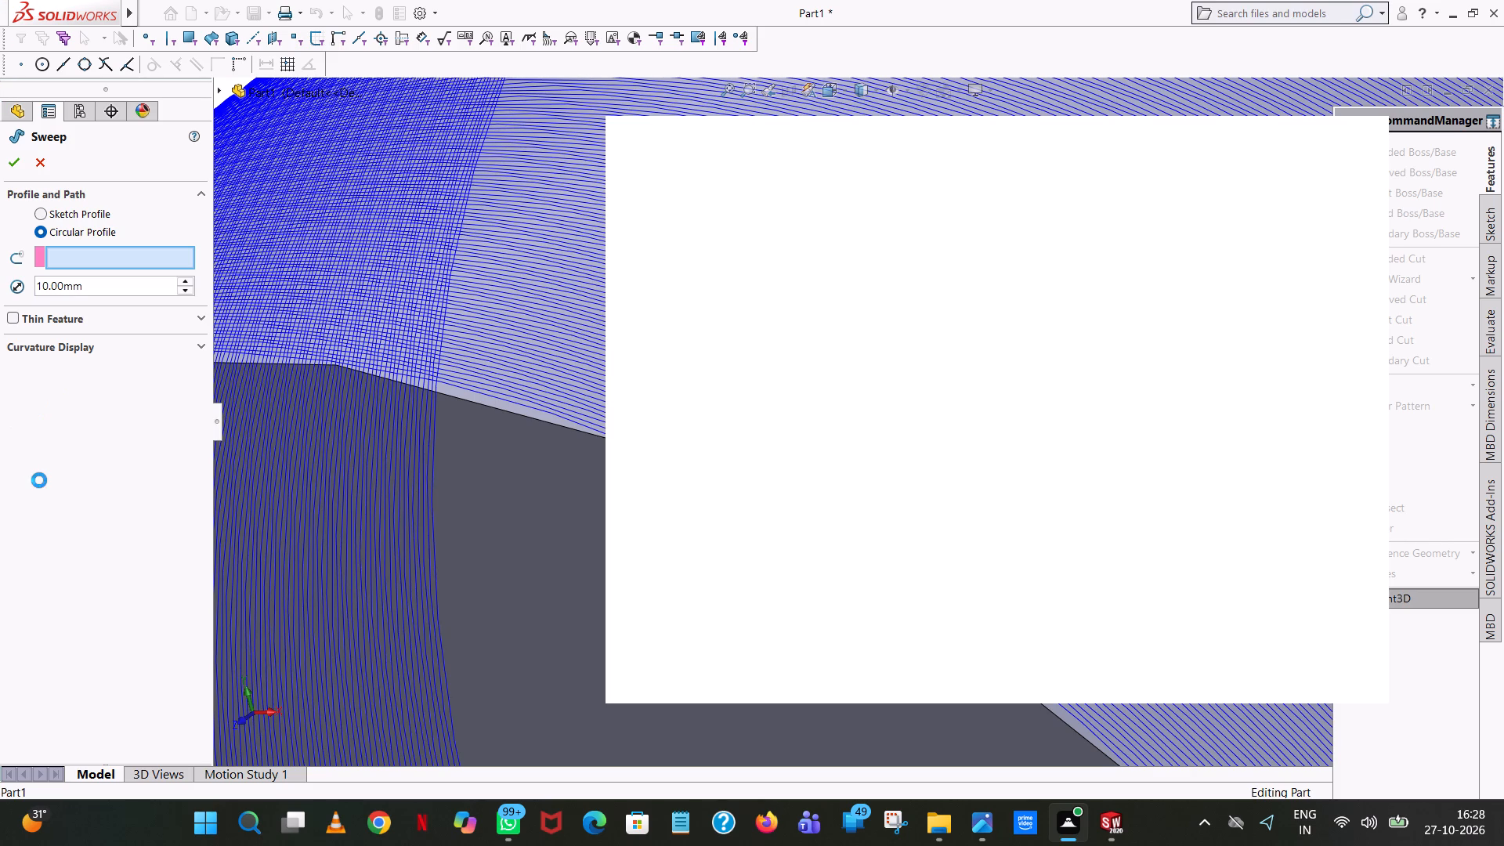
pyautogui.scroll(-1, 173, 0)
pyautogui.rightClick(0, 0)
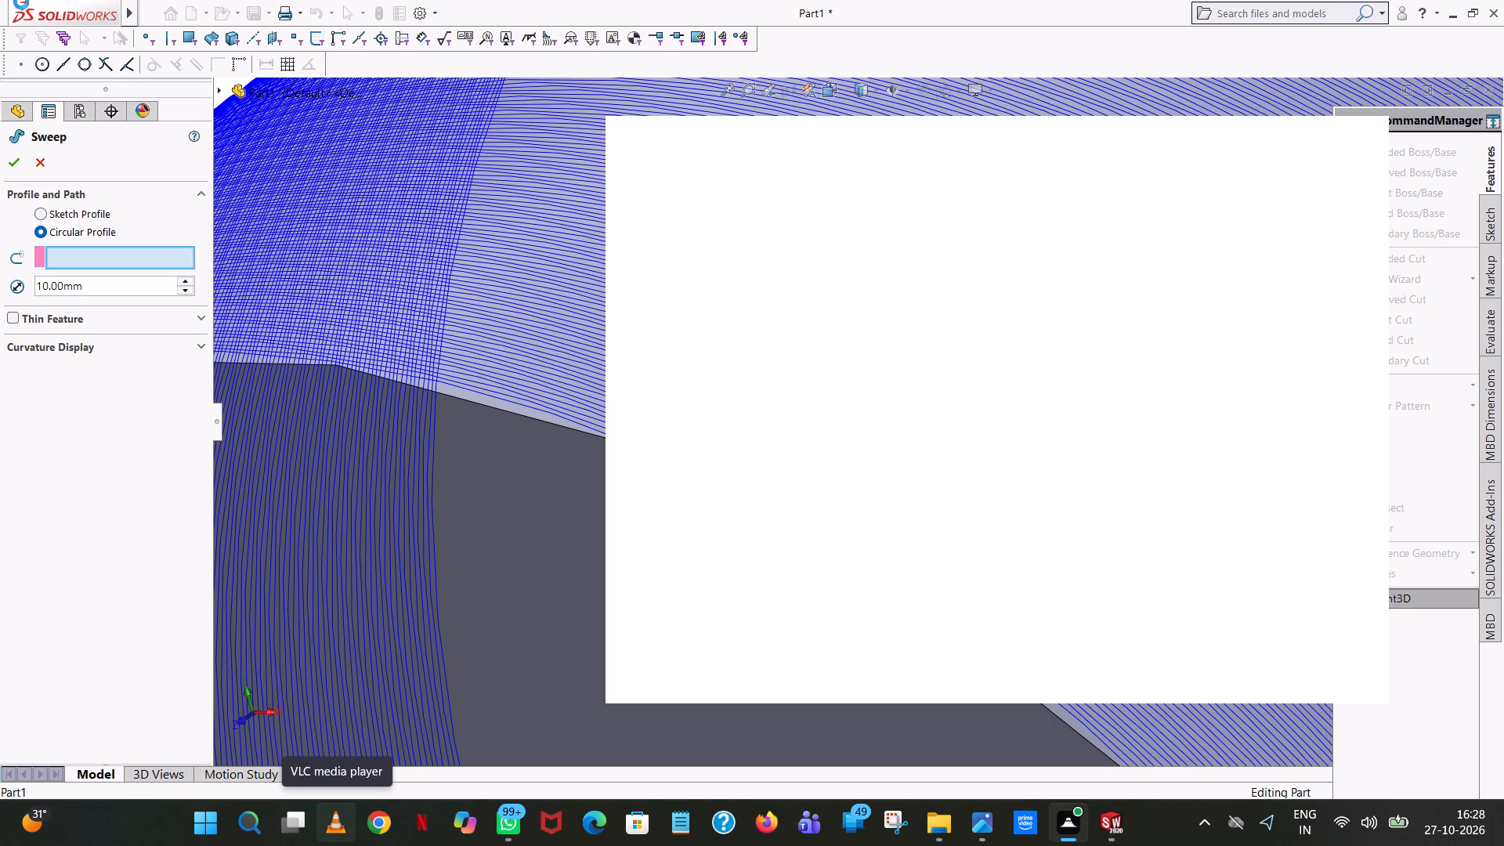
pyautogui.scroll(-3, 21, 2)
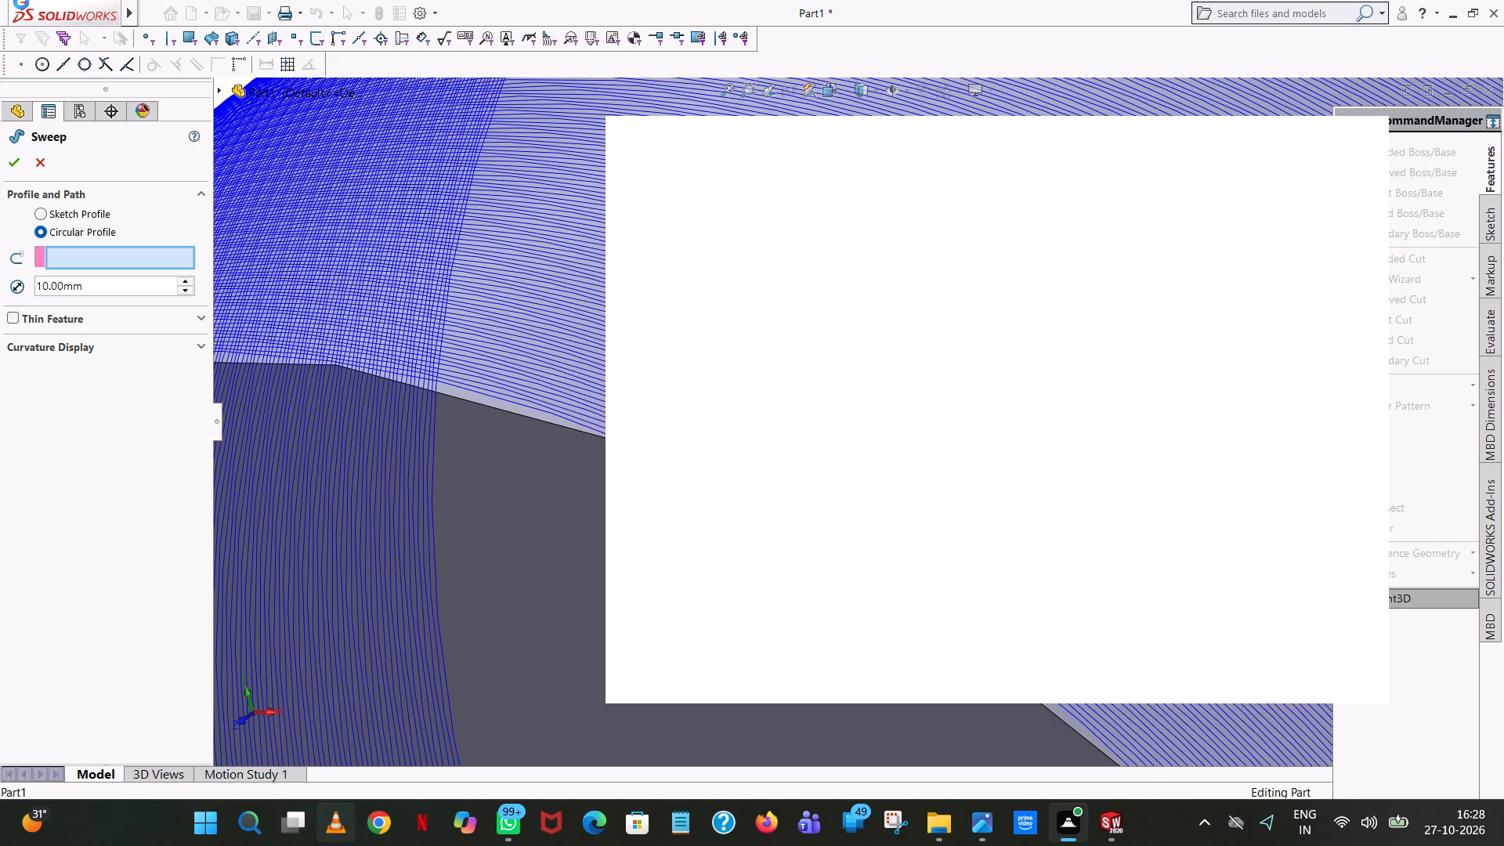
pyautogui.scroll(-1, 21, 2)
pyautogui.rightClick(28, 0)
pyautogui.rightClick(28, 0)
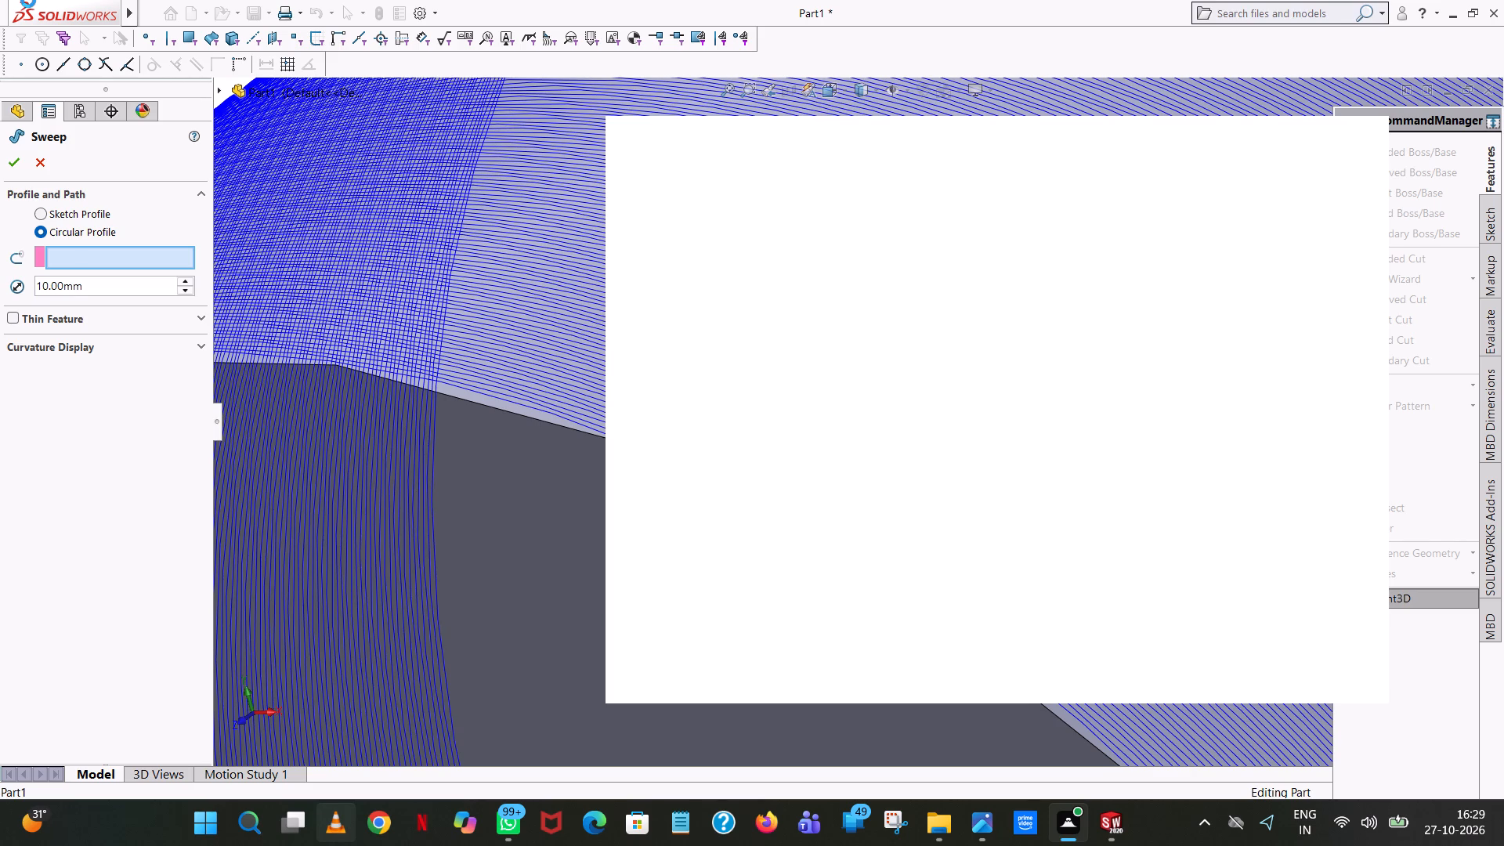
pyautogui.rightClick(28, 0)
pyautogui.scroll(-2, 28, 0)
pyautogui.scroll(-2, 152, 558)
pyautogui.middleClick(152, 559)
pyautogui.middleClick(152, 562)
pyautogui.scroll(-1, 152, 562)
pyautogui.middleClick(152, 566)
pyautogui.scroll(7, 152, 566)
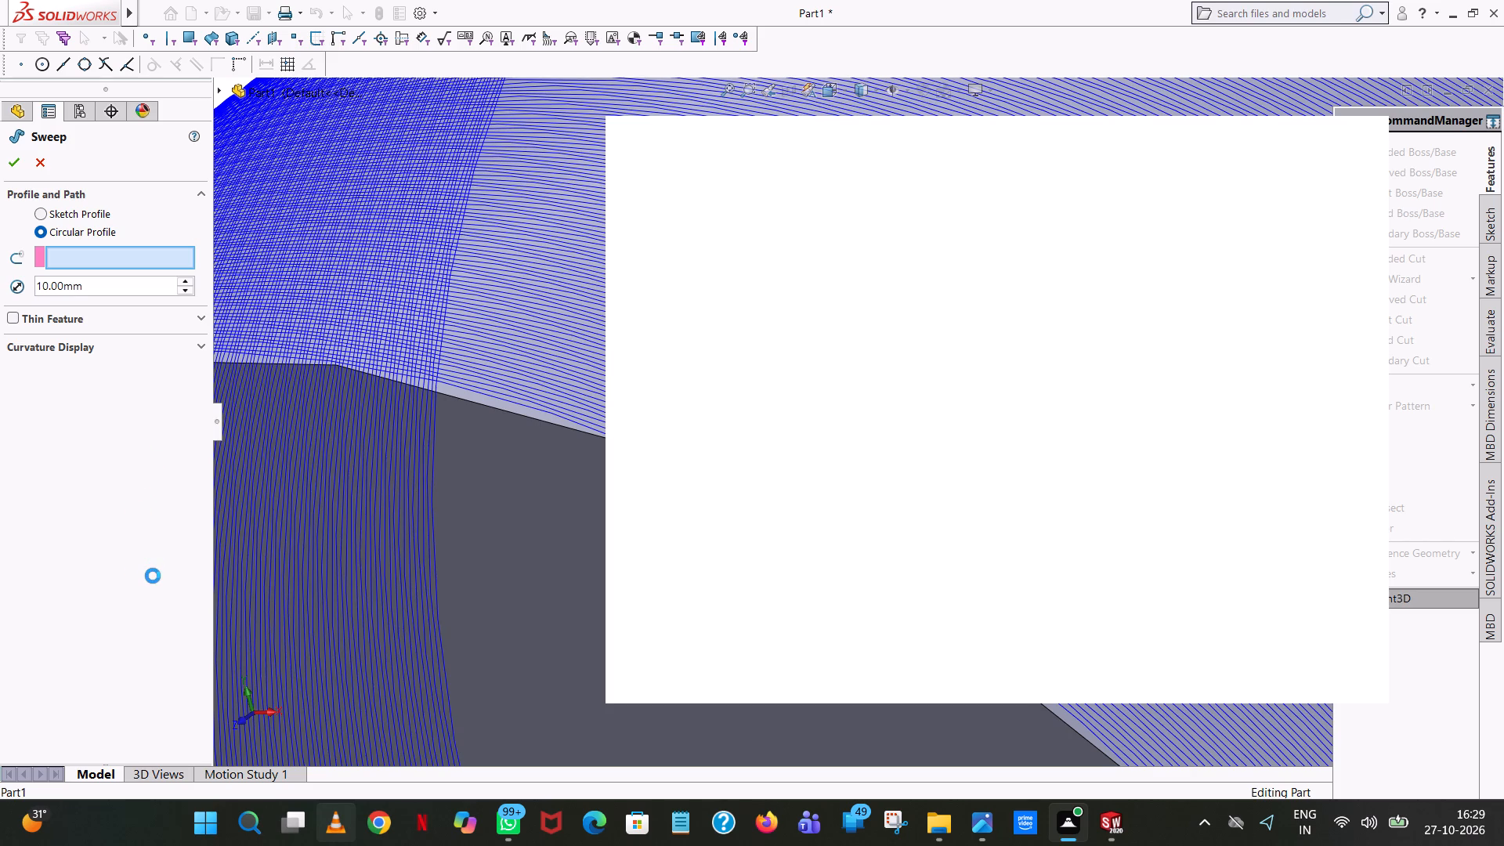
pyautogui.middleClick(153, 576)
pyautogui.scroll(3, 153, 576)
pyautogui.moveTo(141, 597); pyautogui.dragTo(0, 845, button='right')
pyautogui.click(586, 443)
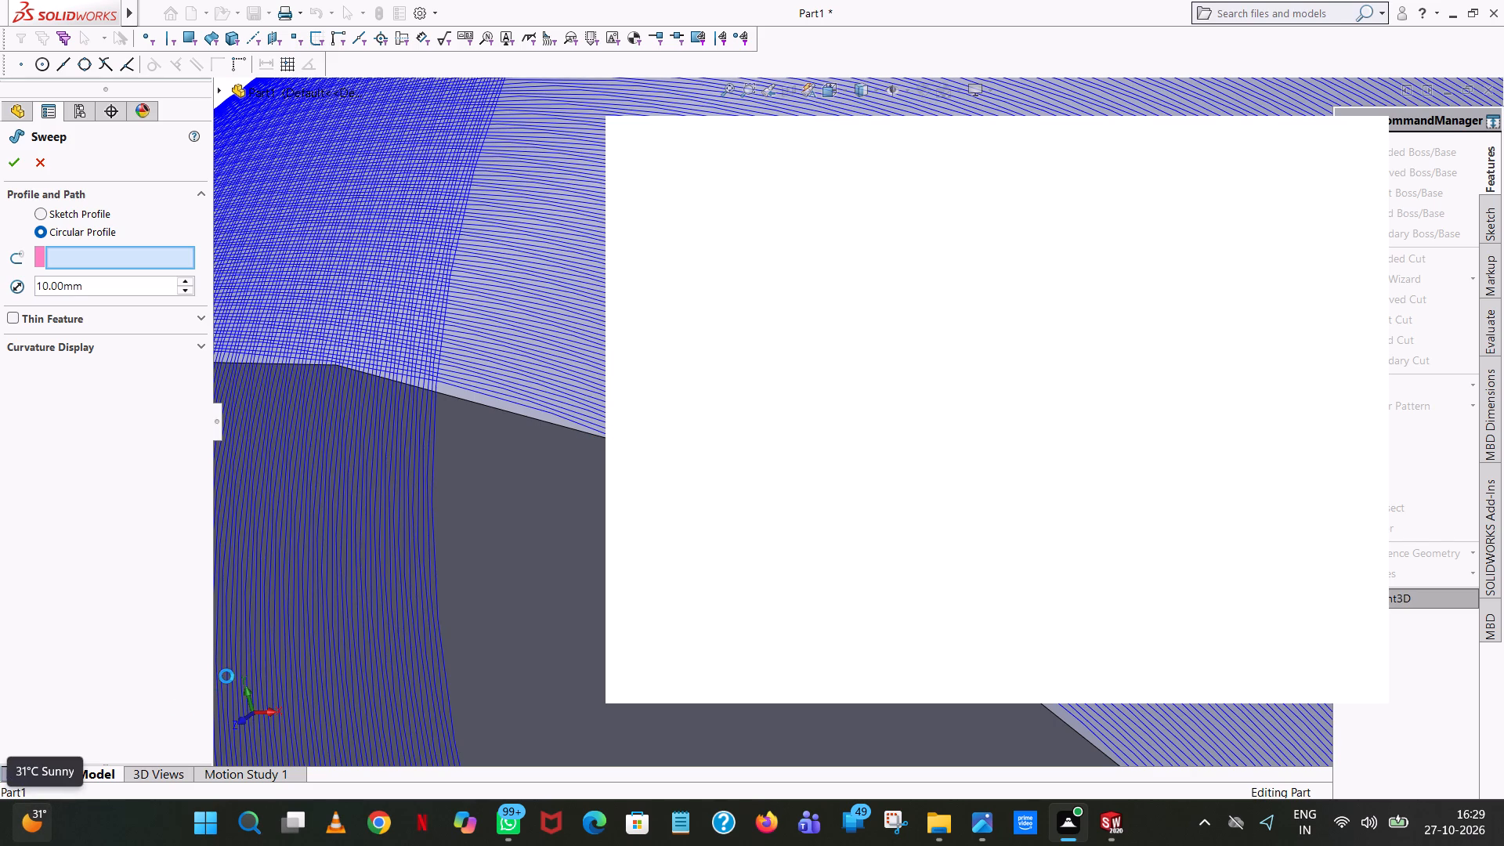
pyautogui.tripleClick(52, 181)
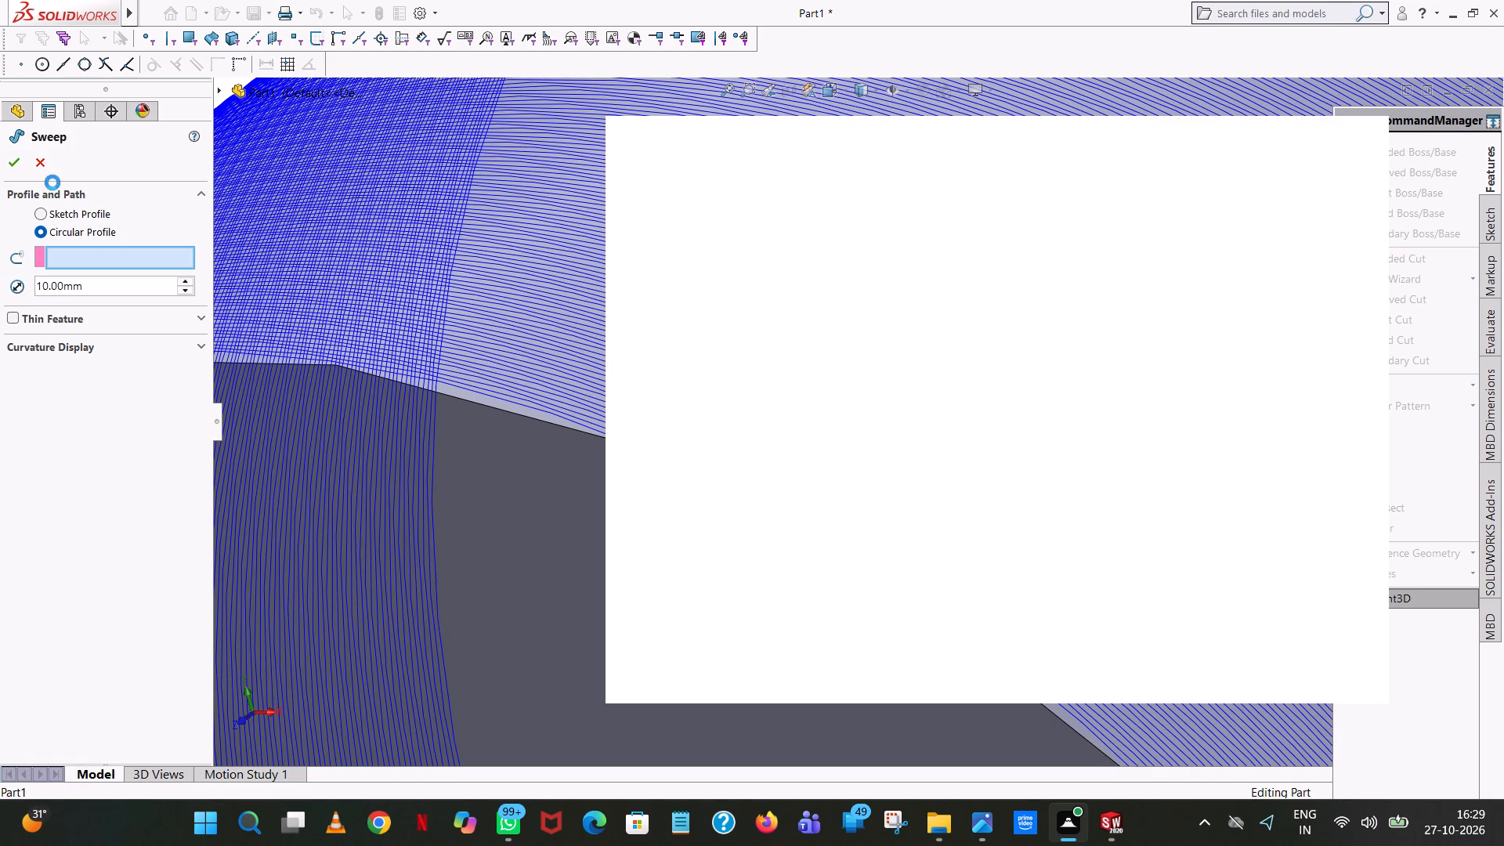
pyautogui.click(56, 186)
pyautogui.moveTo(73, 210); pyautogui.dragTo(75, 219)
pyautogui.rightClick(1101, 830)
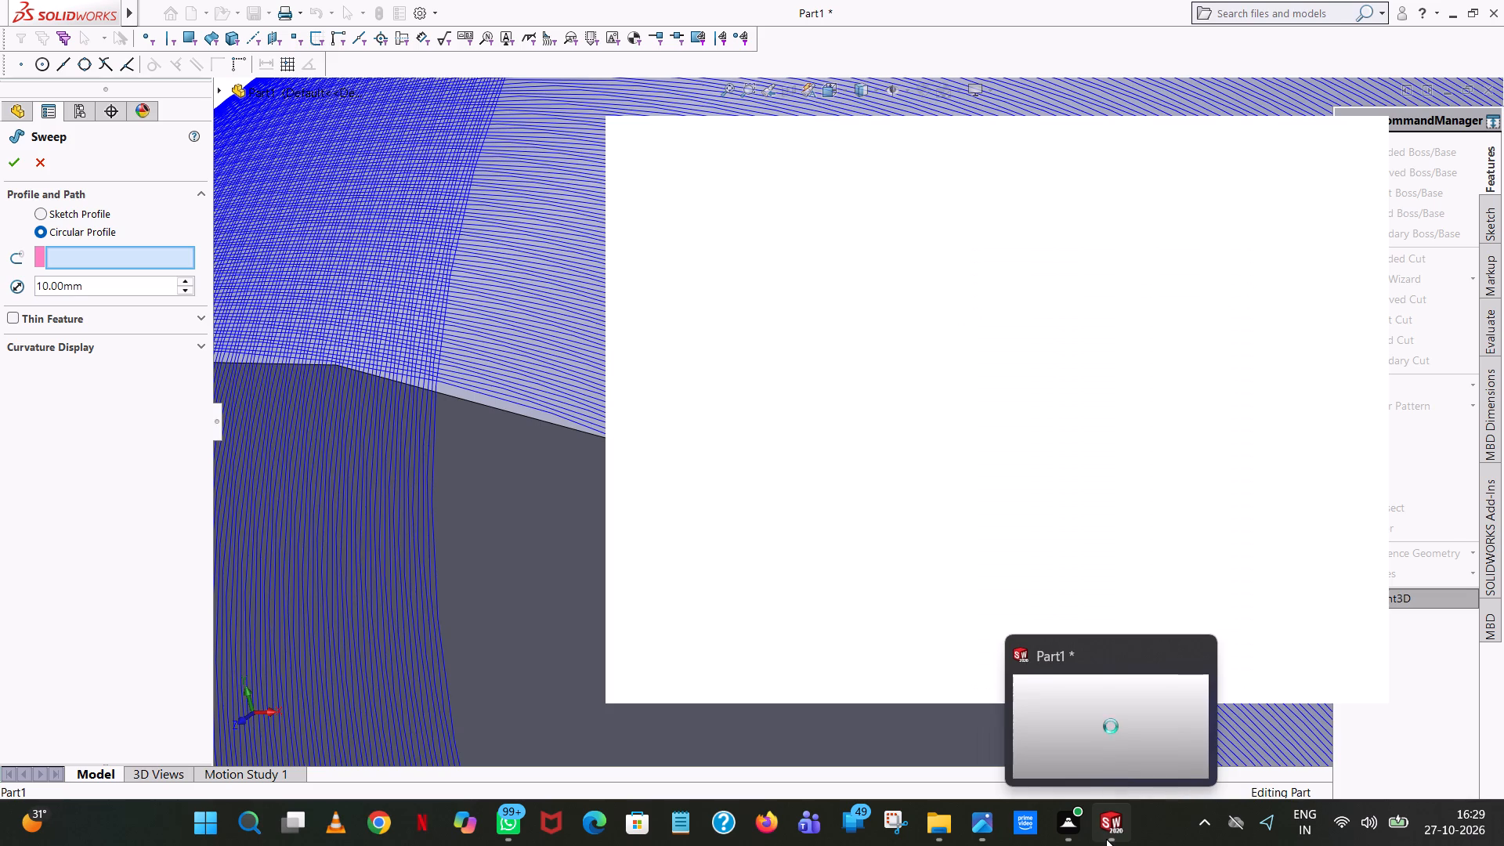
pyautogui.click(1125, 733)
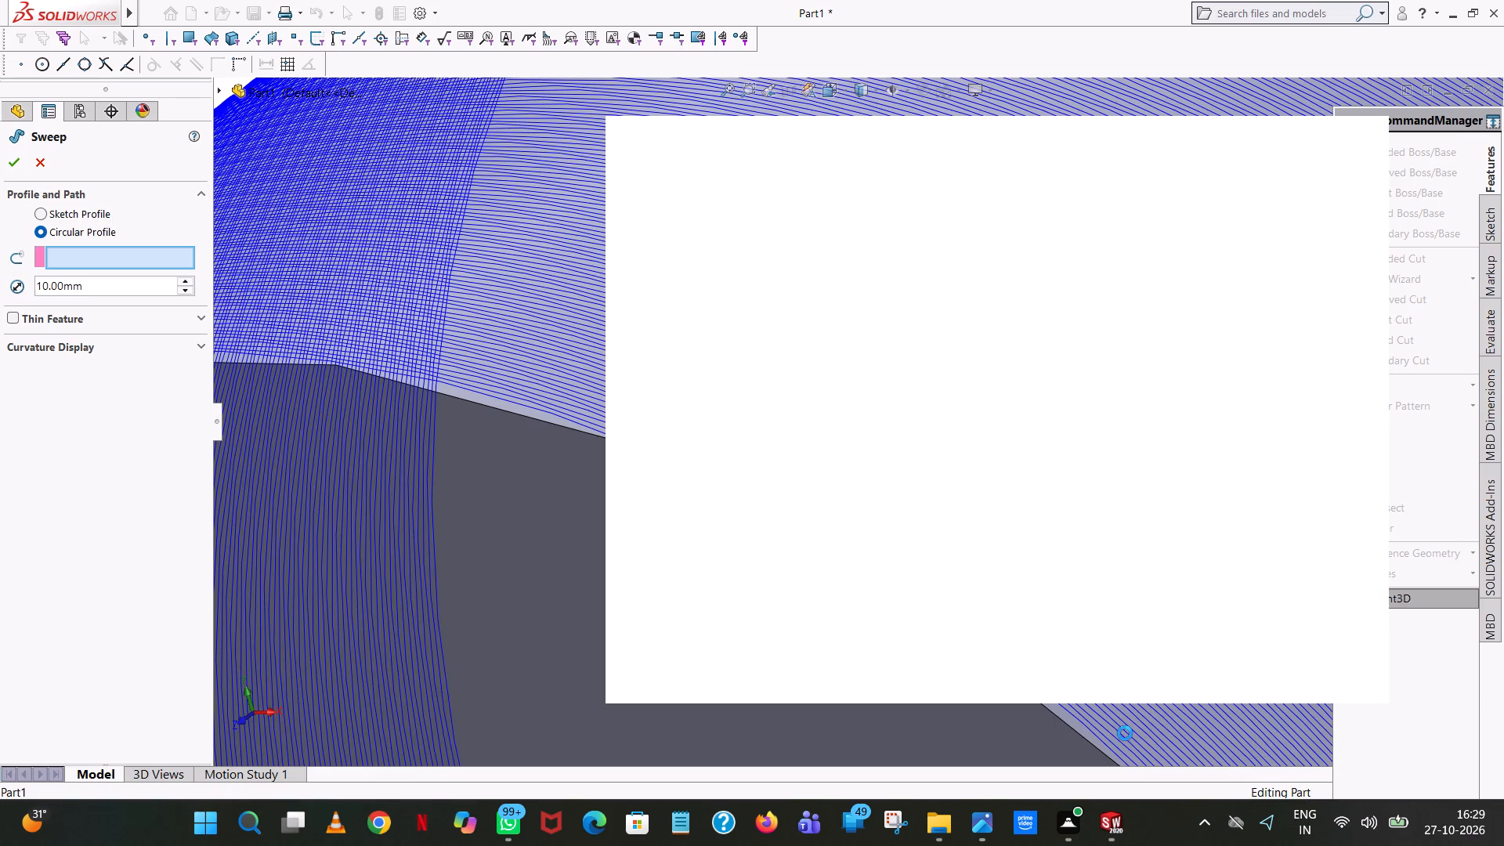
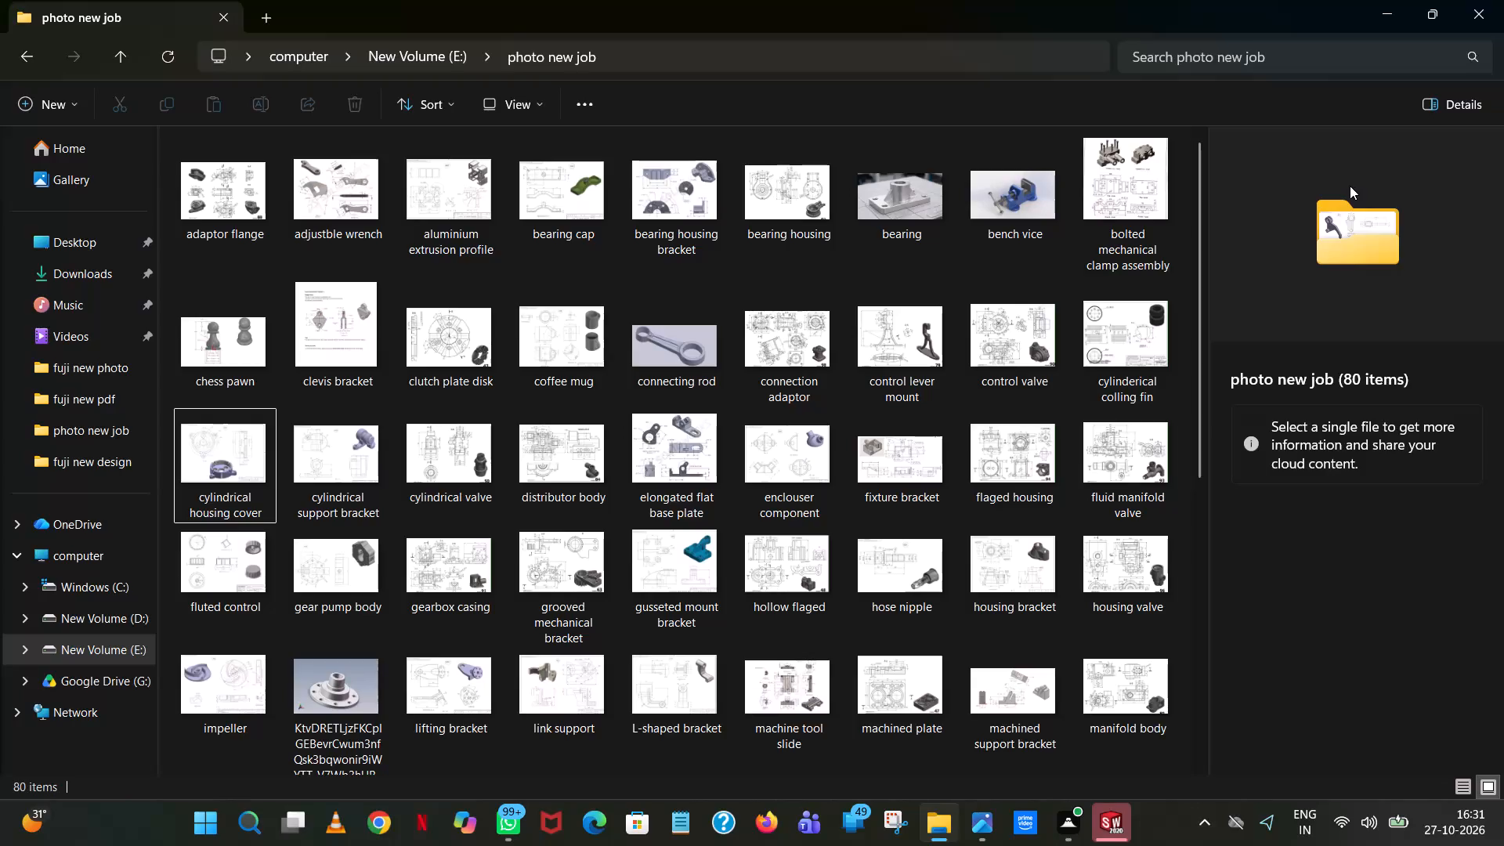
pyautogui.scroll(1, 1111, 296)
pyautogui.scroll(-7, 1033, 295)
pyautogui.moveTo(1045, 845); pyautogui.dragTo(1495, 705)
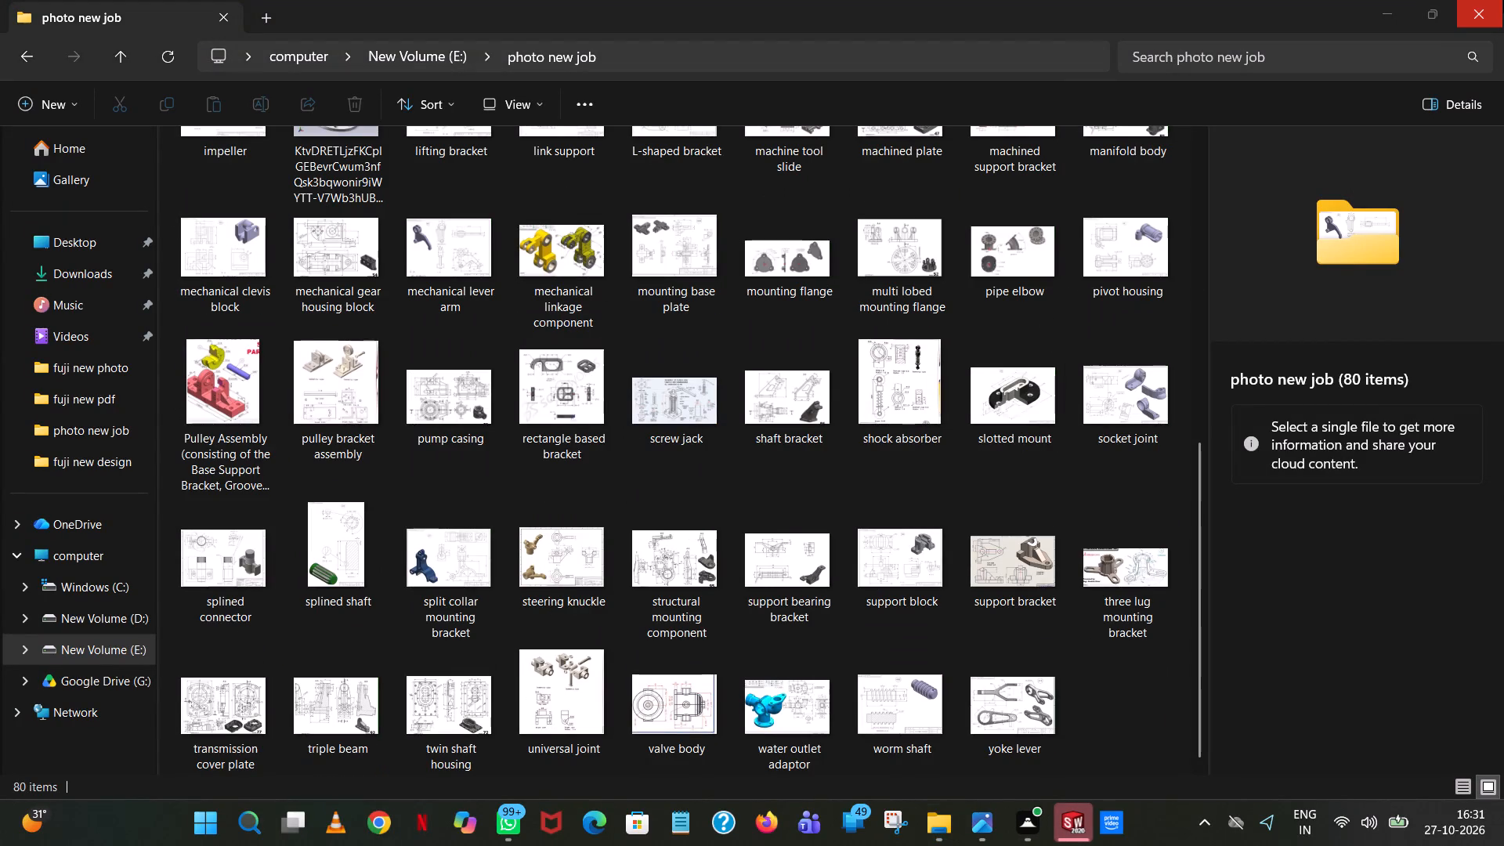
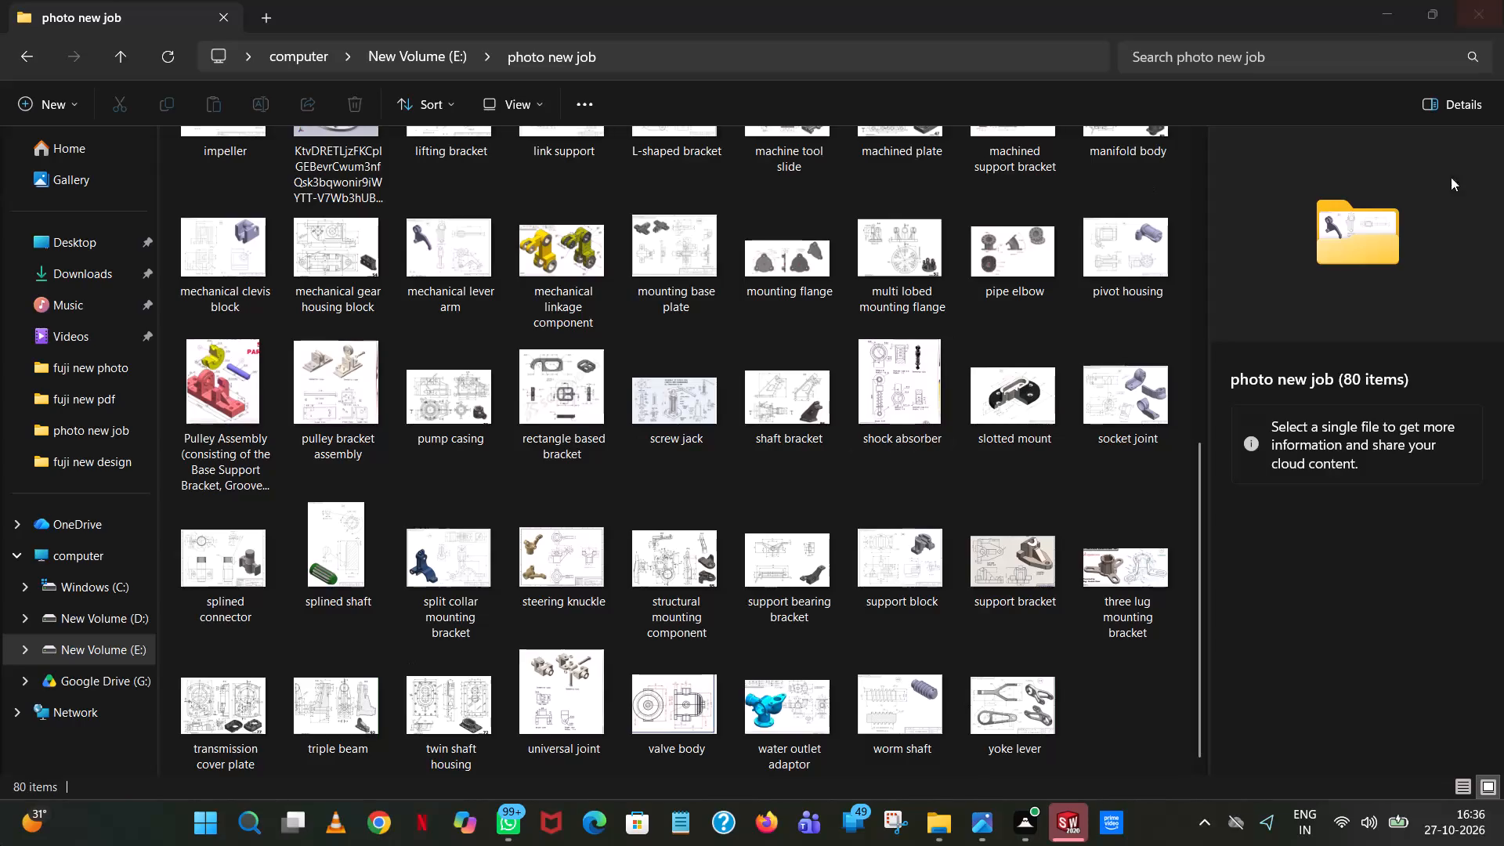
# Switch to SolidWorks and apply the Sweep of the 10 mm circular profile along the helix path.
pyautogui.click(1065, 836)
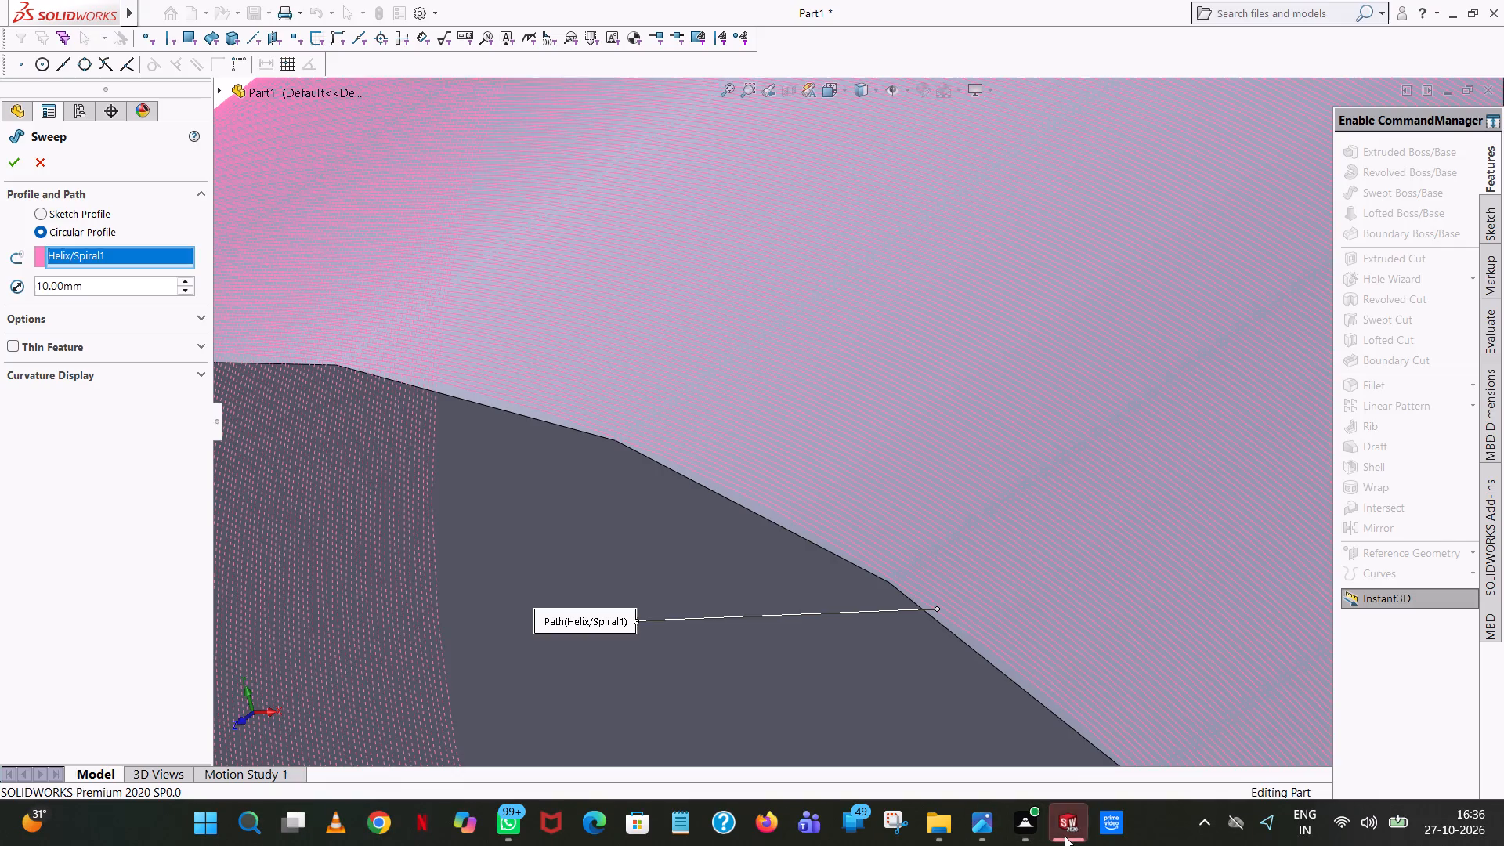
pyautogui.scroll(2, 527, 400)
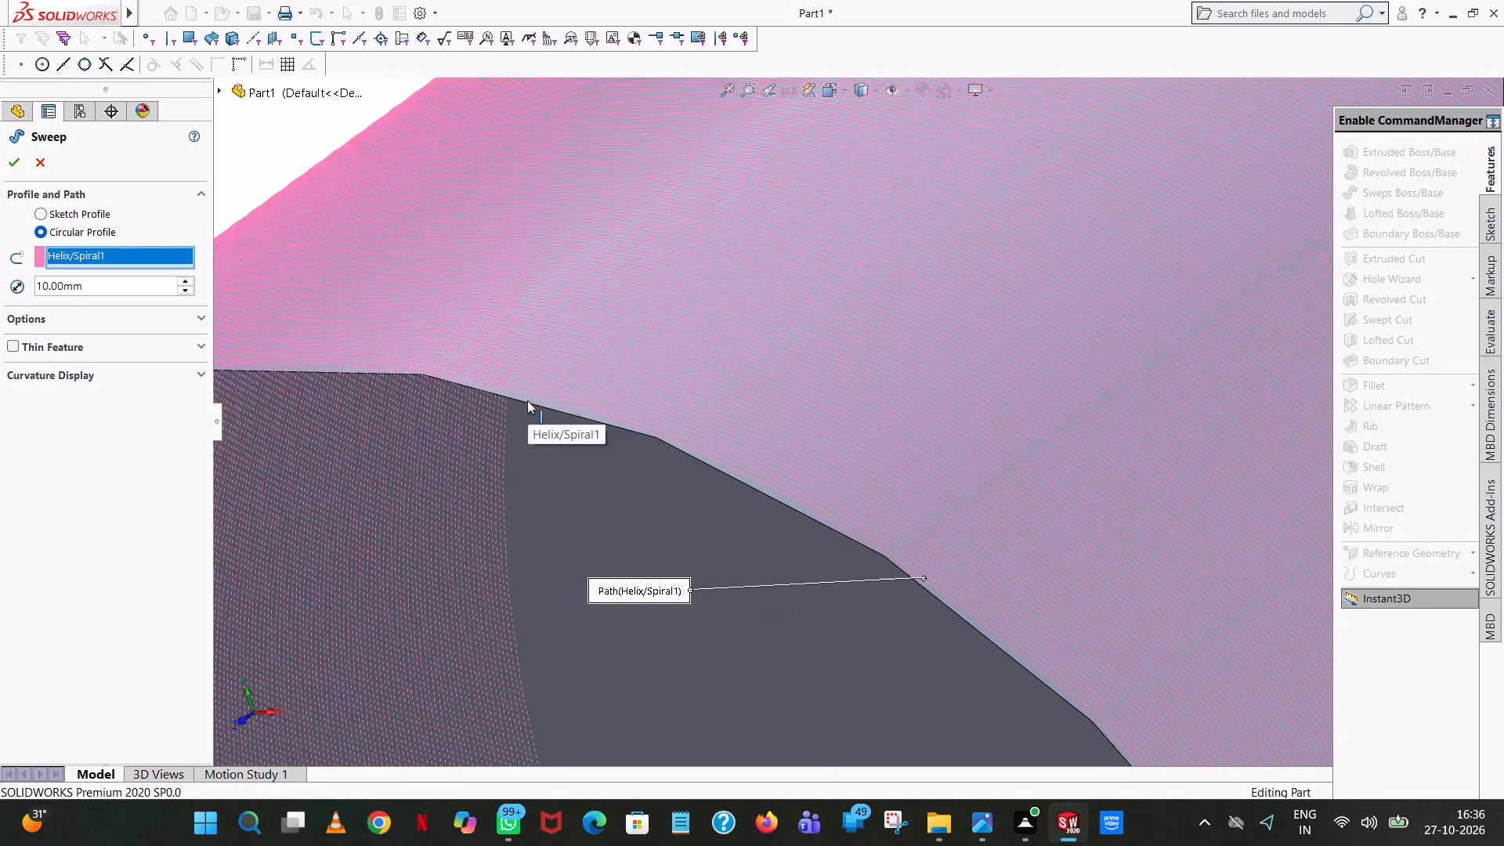
pyautogui.scroll(4, 571, 367)
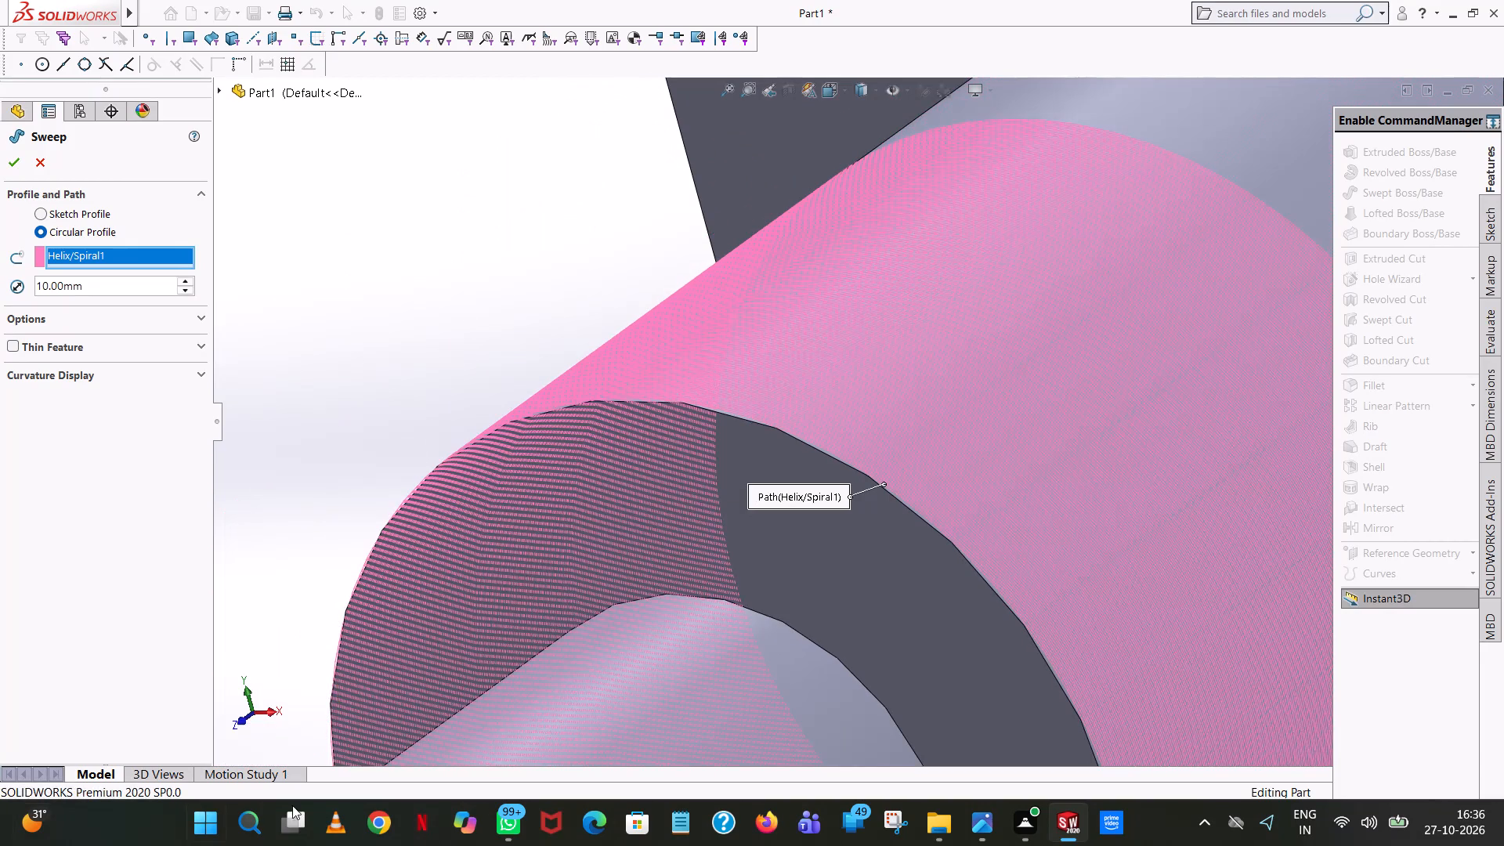
pyautogui.click(15, 159)
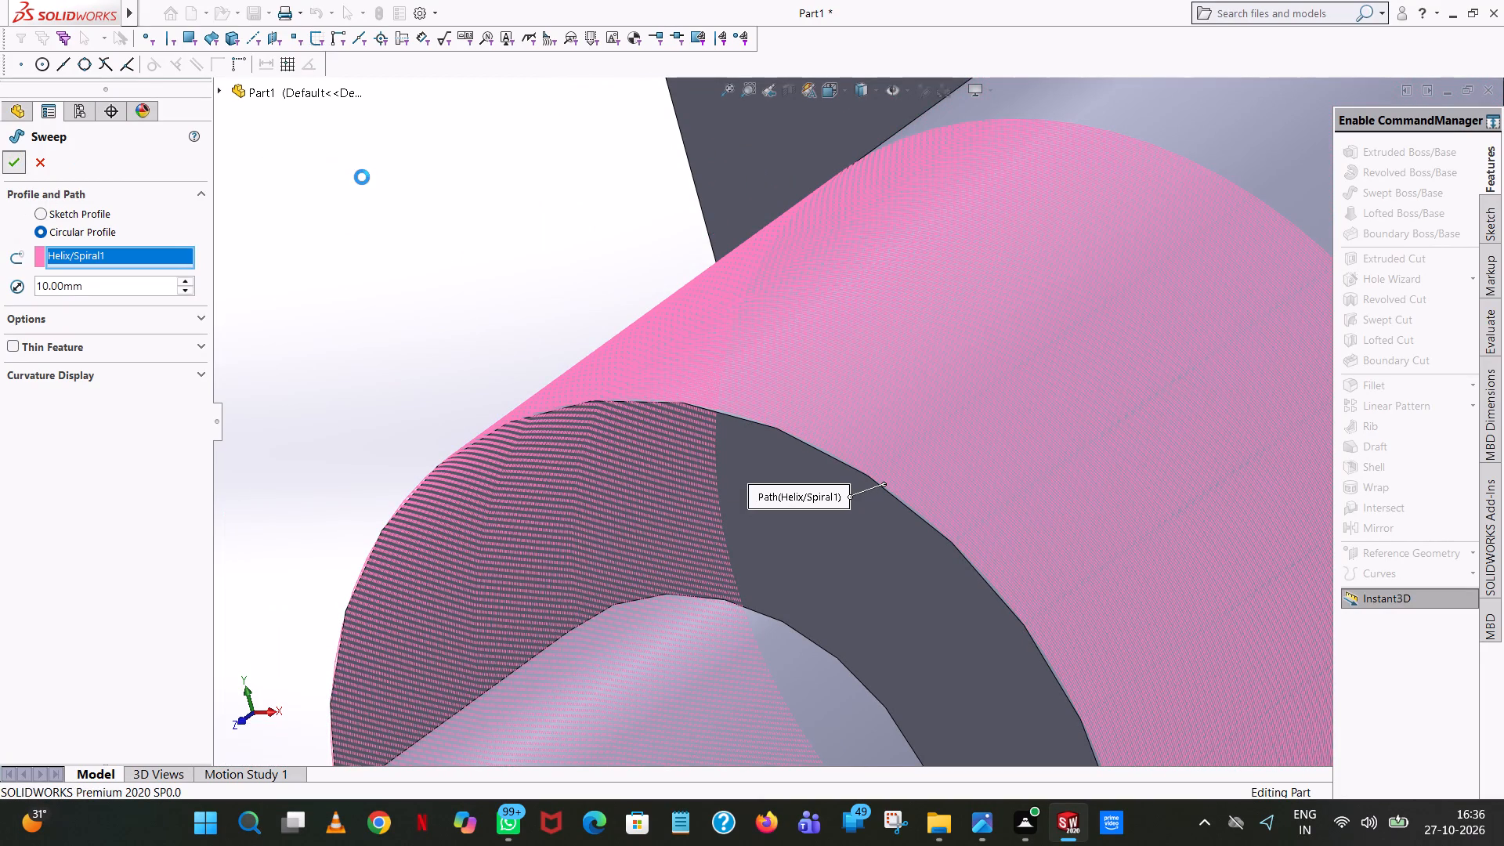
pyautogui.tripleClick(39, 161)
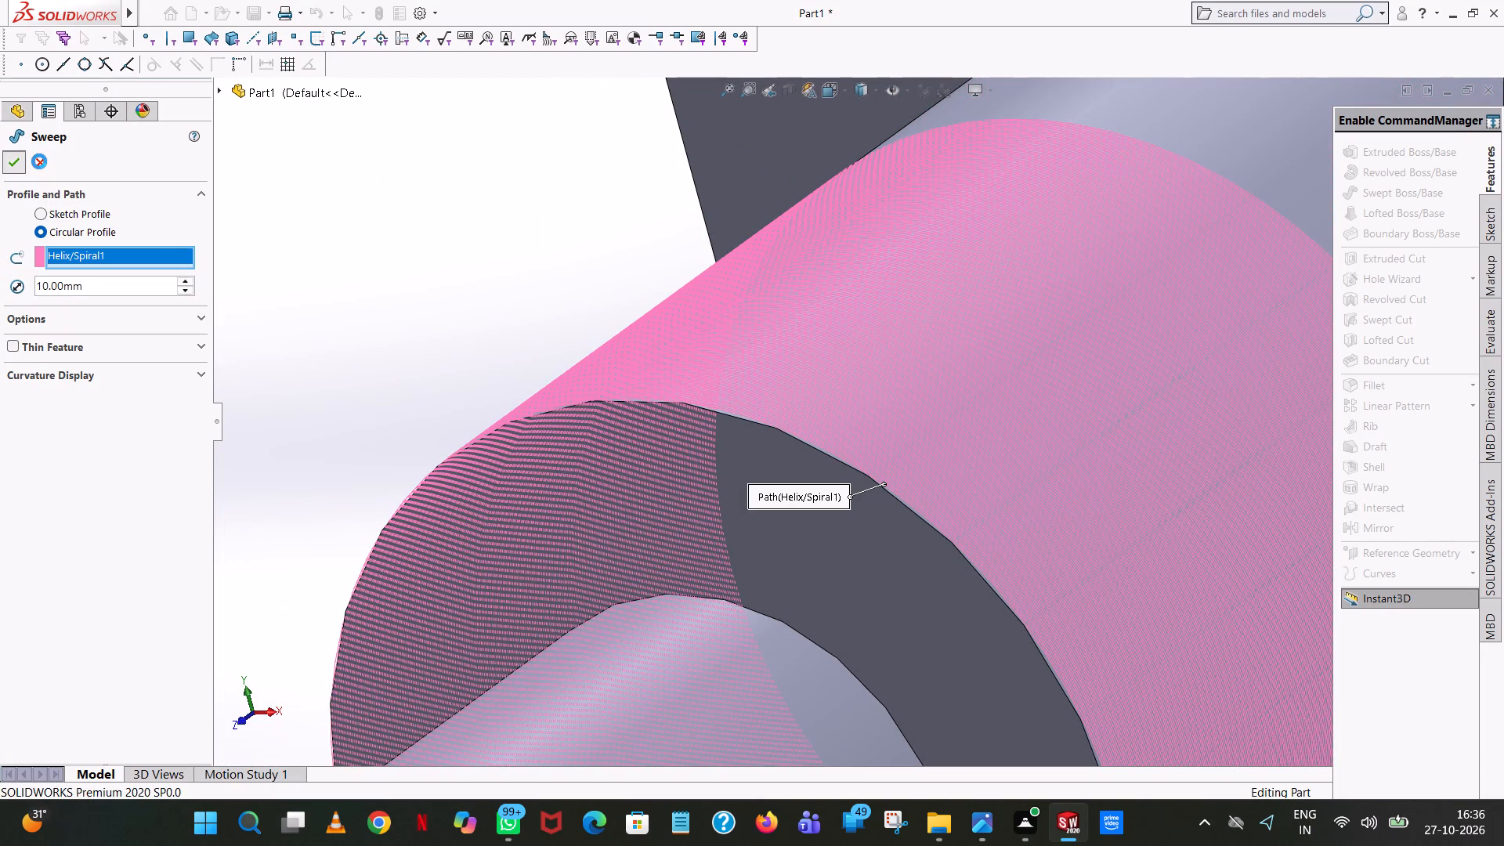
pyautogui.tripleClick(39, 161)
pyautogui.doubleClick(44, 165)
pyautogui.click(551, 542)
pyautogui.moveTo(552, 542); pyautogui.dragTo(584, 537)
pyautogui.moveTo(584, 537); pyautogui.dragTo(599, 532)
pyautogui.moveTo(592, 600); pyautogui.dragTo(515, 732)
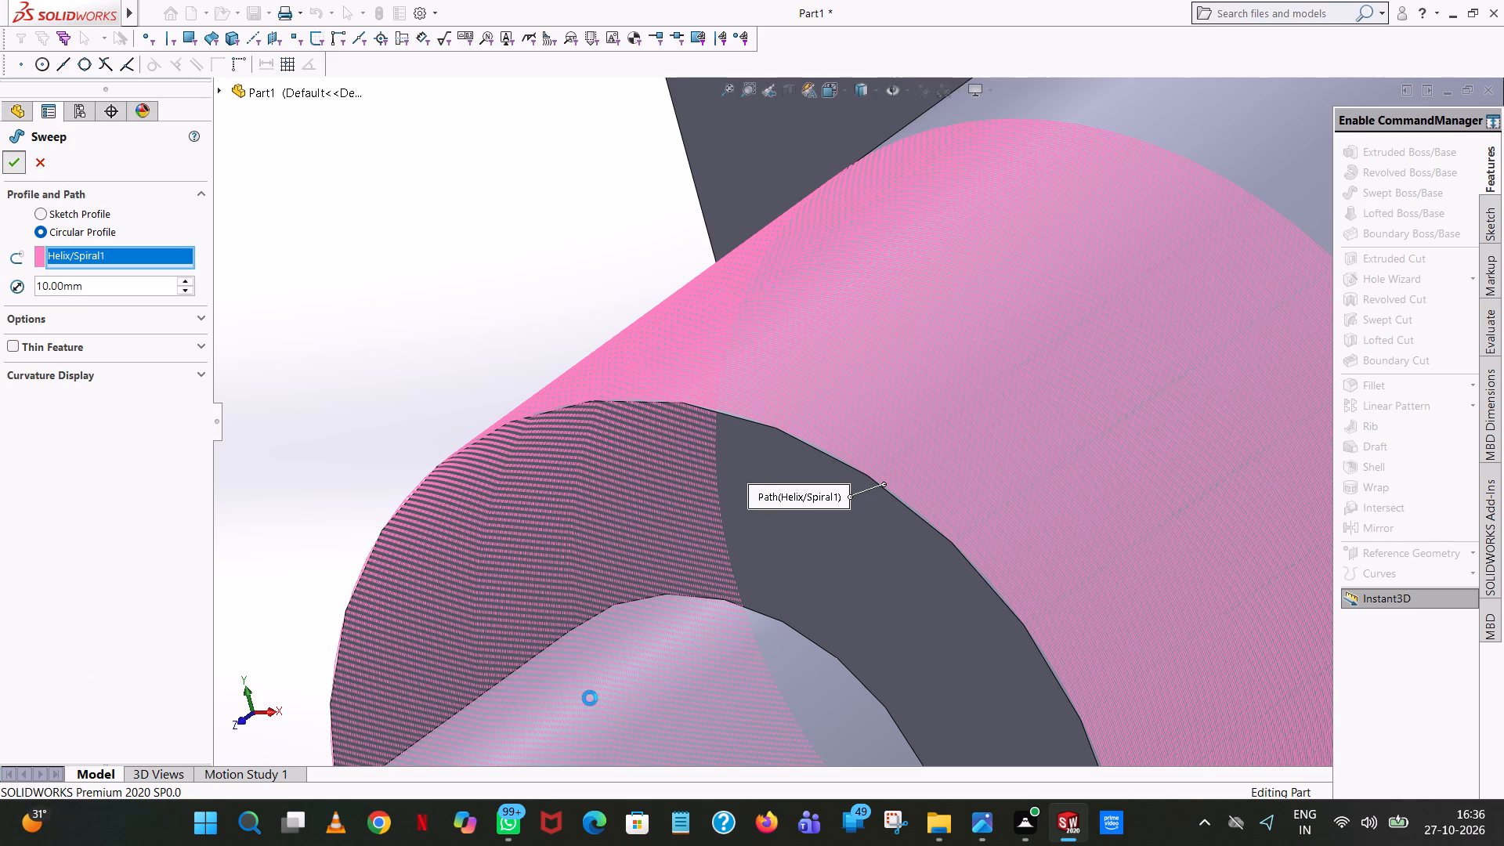
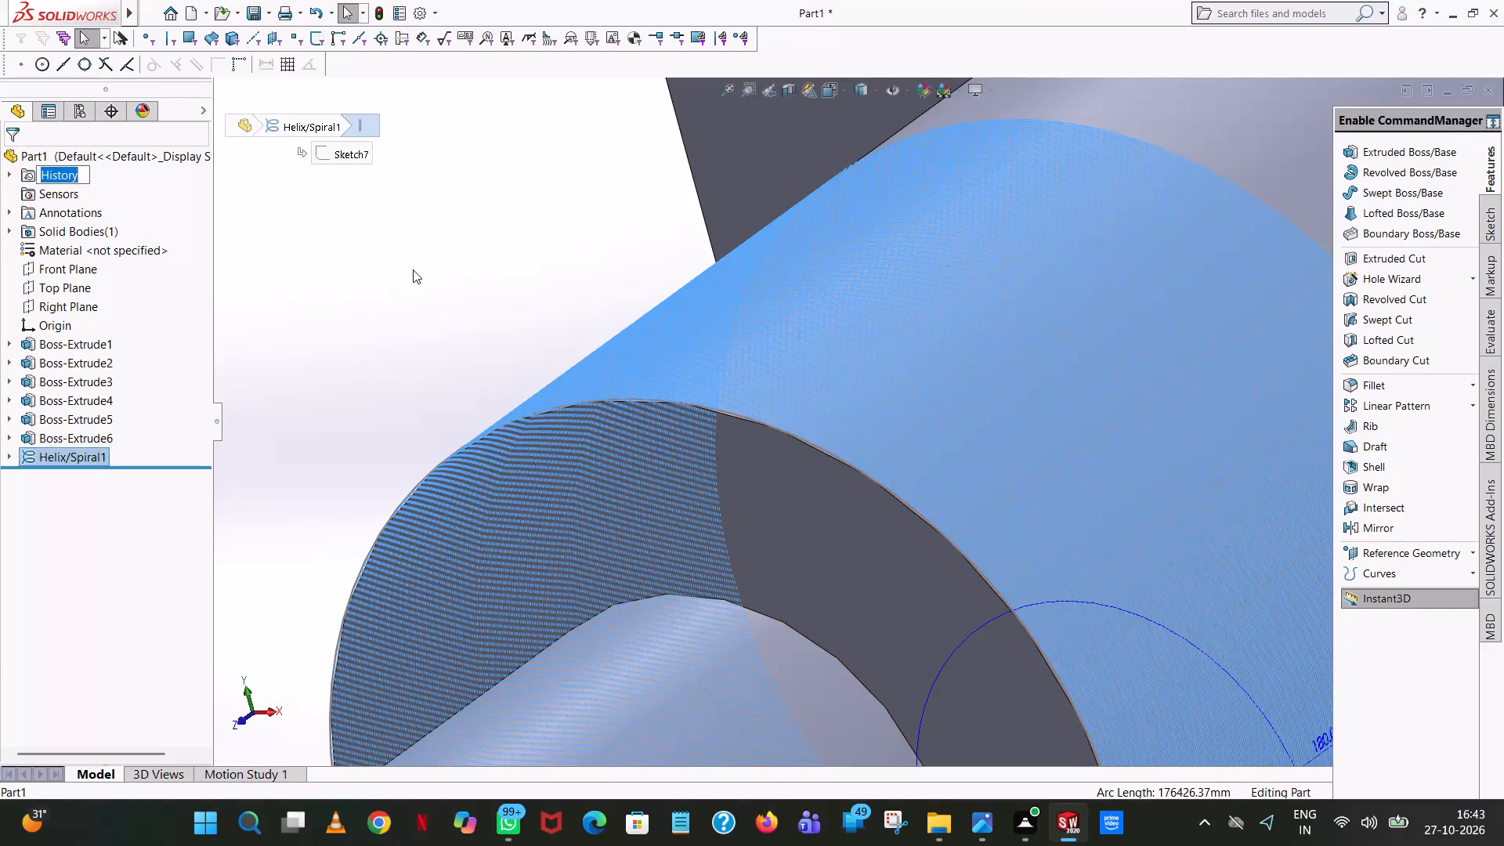
# Delete the Helix/Spiral1 curve around the large cylindrical boss, keeping its circle sketch.
pyautogui.click(381, 211)
pyautogui.scroll(3, 824, 423)
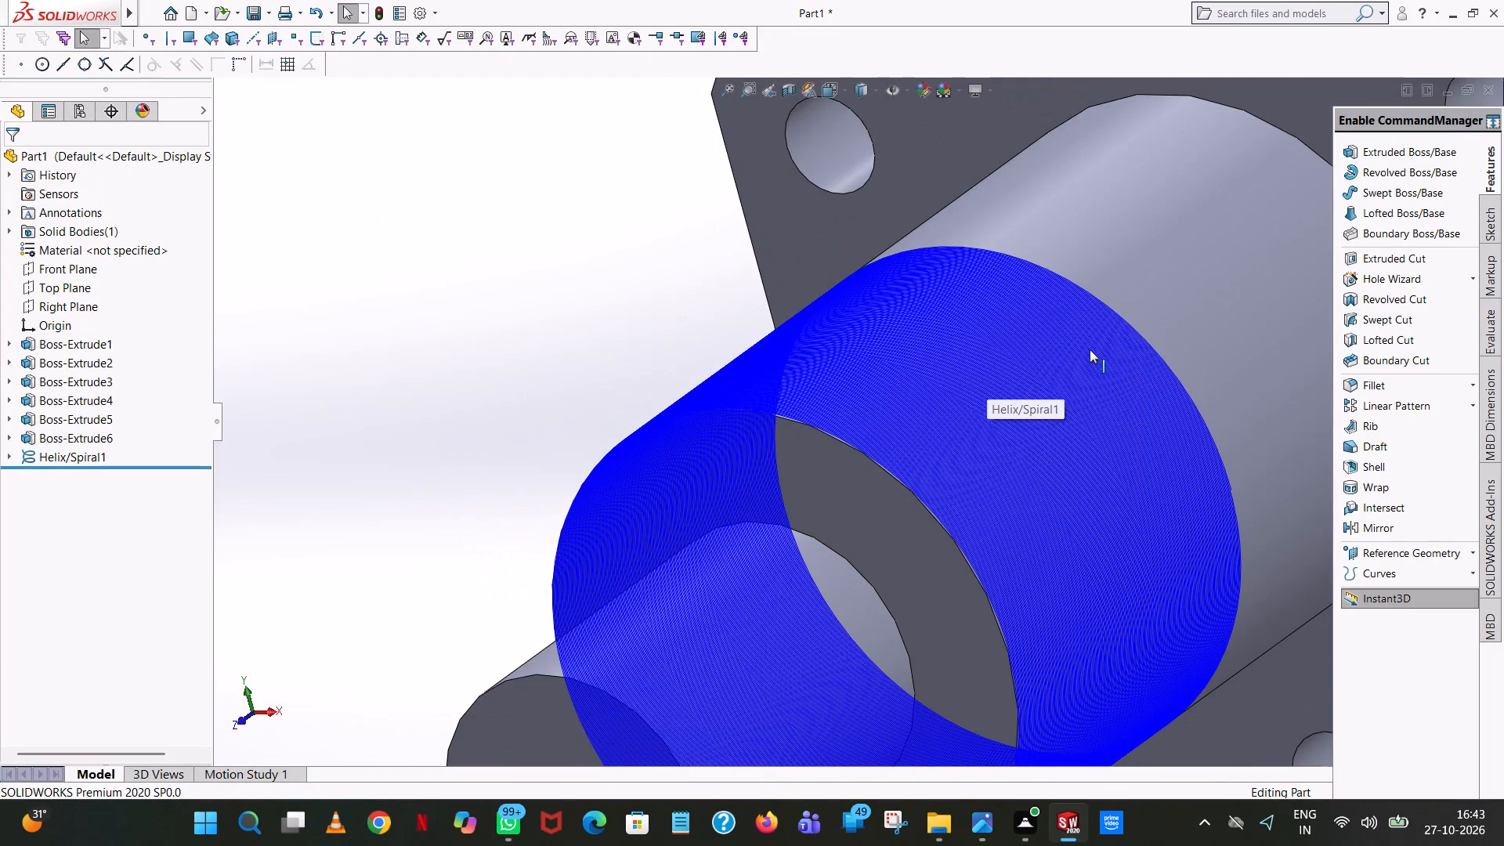
pyautogui.scroll(1, 1197, 540)
pyautogui.moveTo(1159, 548); pyautogui.dragTo(1105, 608, button='middle')
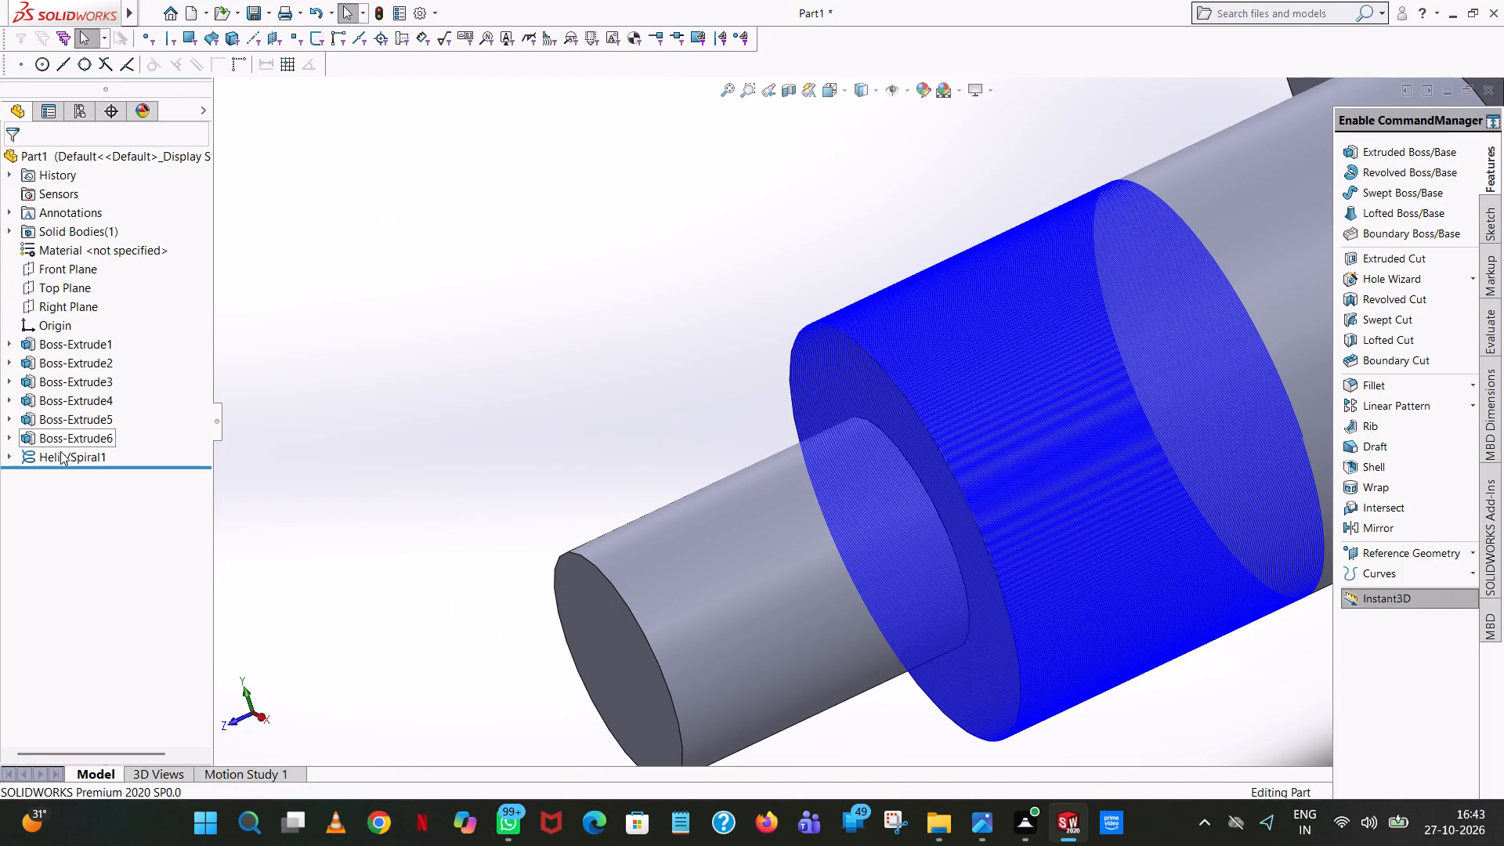
pyautogui.rightClick(60, 451)
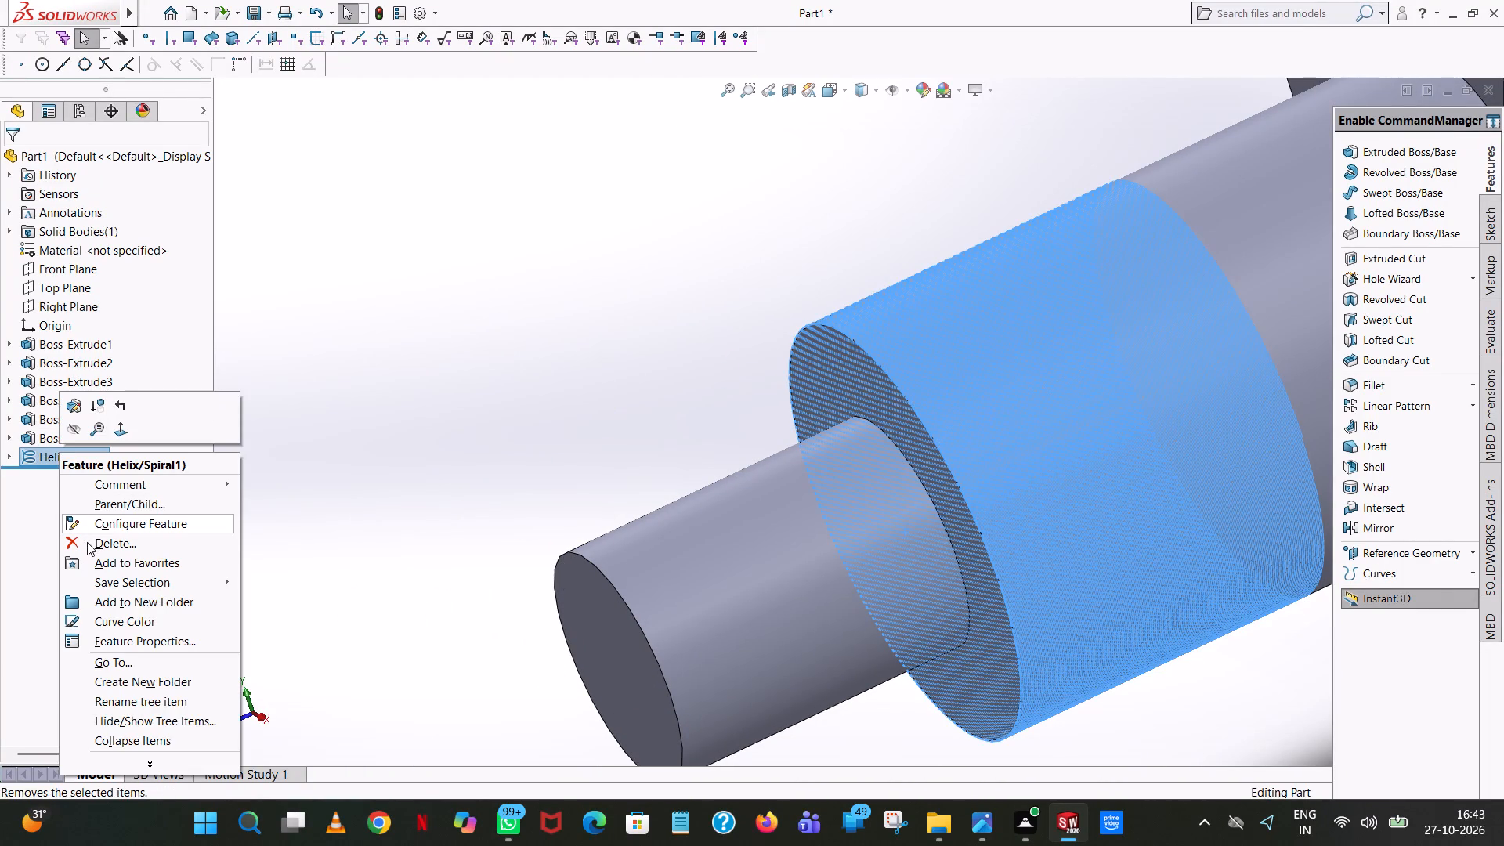
pyautogui.click(87, 542)
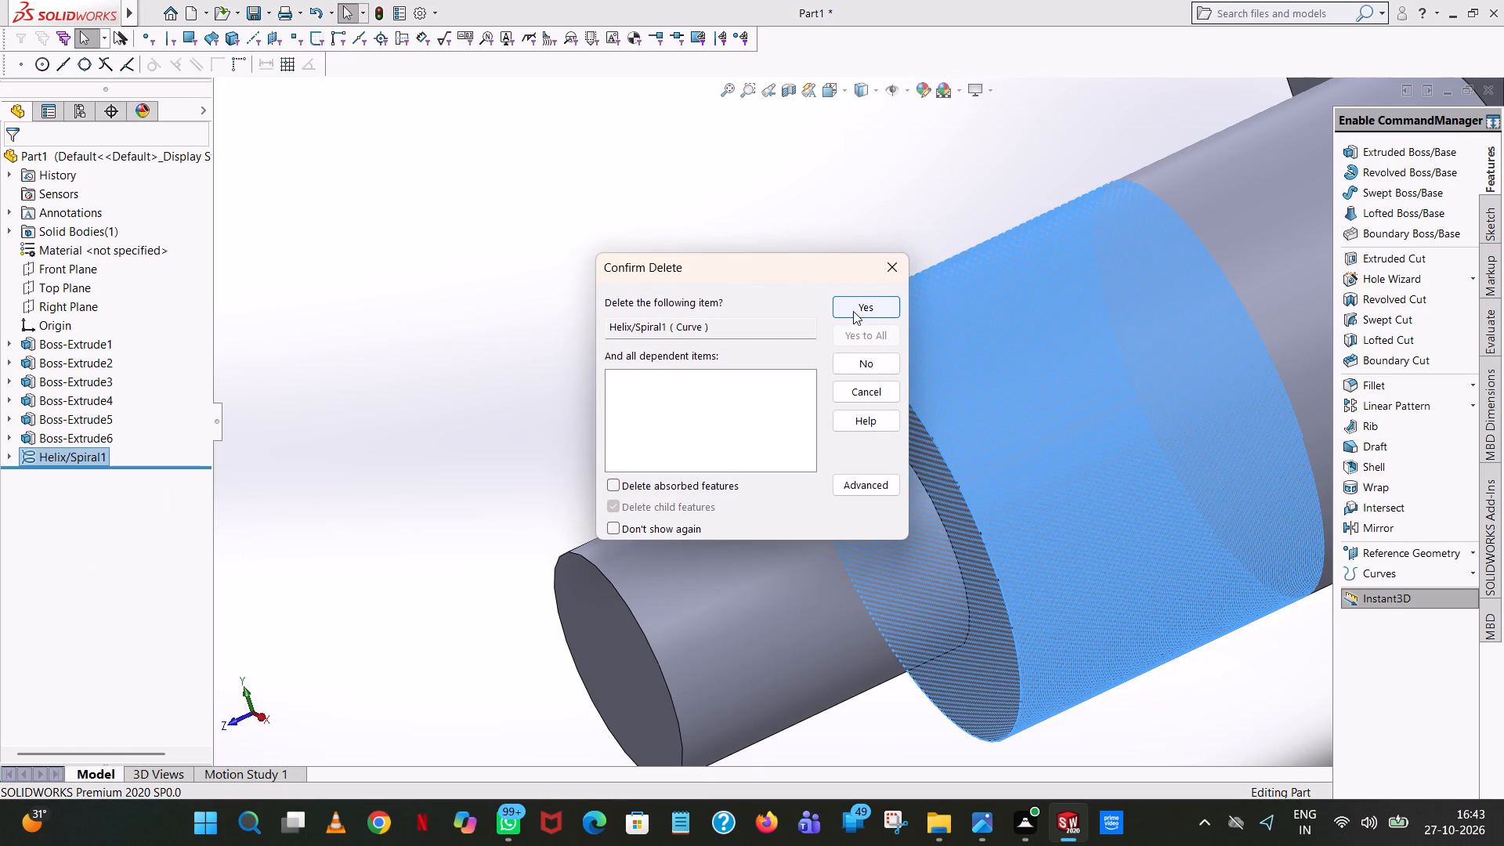
pyautogui.click(855, 309)
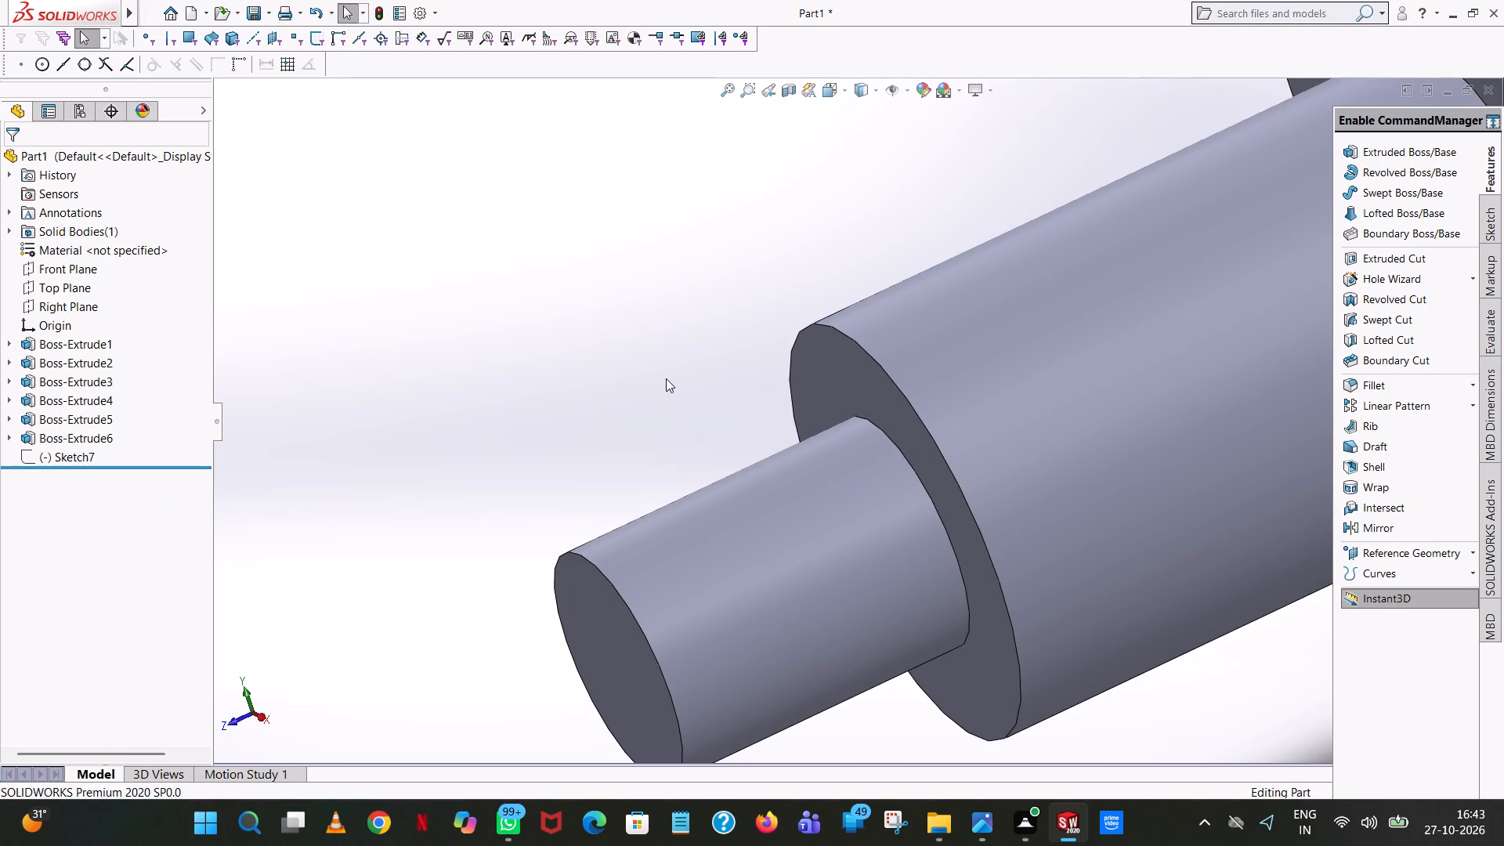
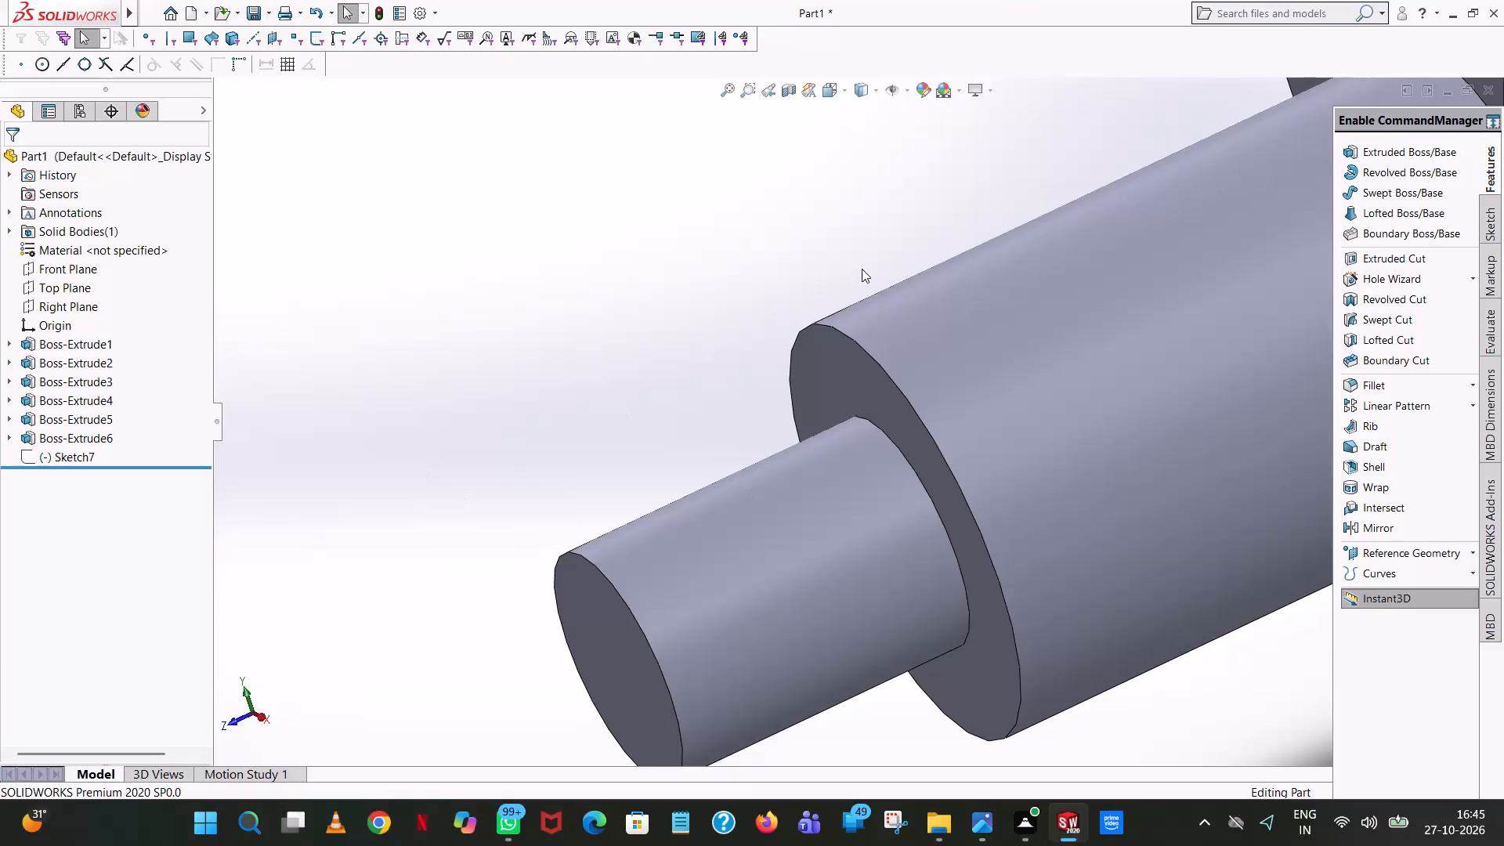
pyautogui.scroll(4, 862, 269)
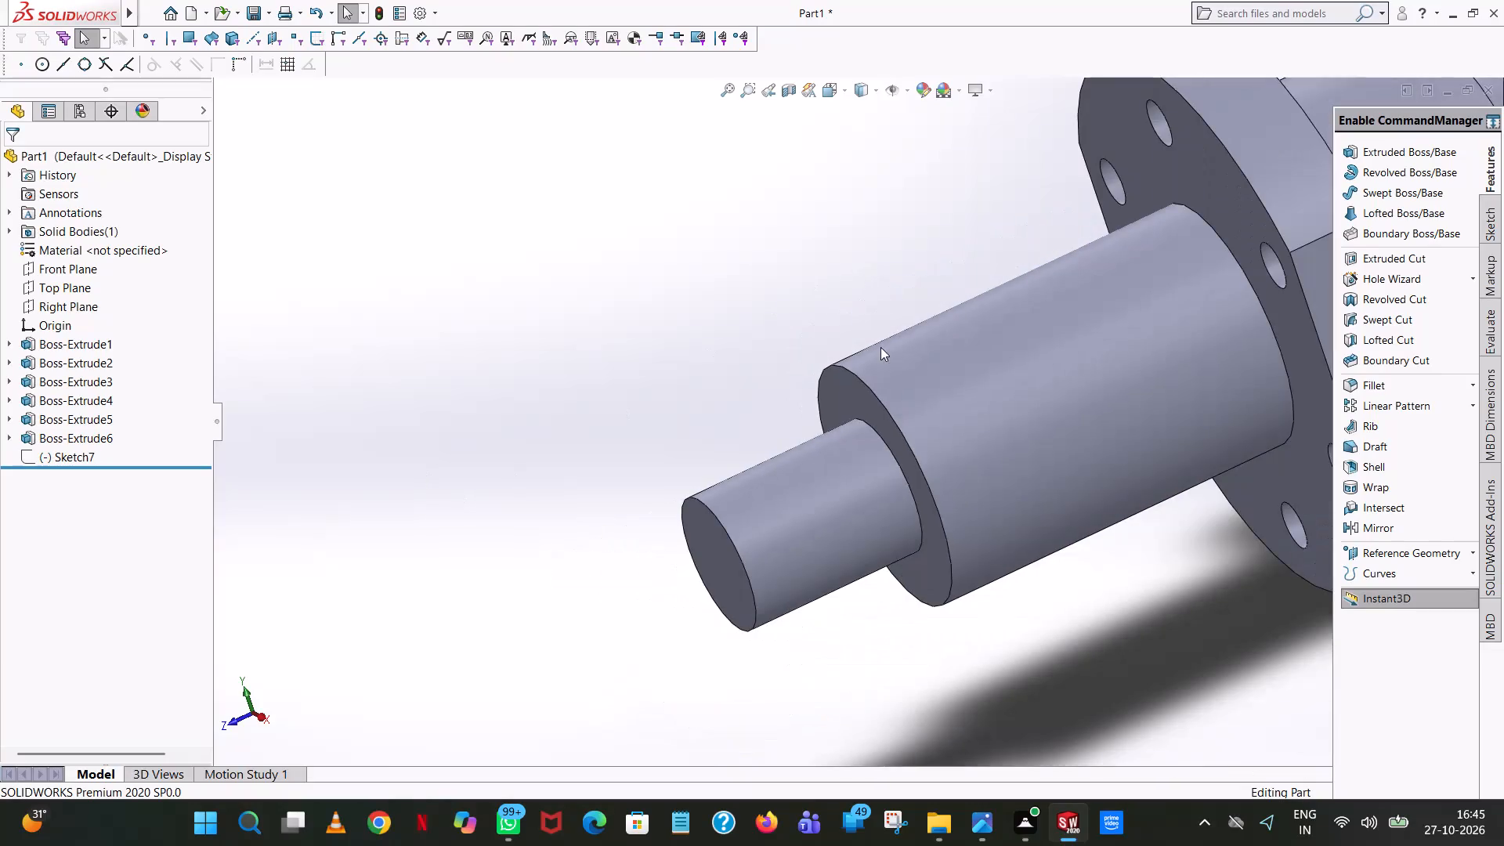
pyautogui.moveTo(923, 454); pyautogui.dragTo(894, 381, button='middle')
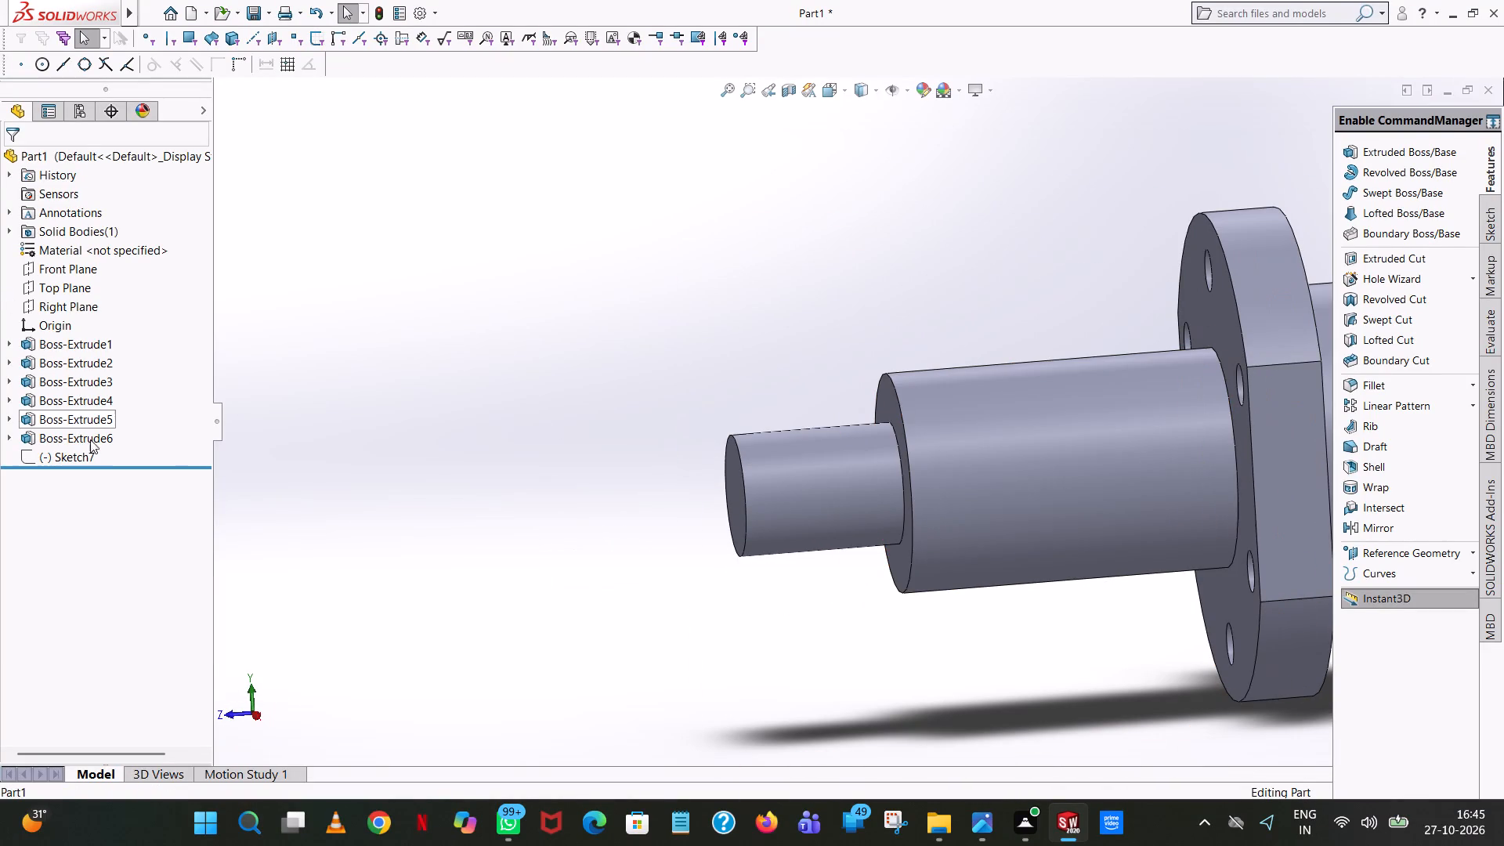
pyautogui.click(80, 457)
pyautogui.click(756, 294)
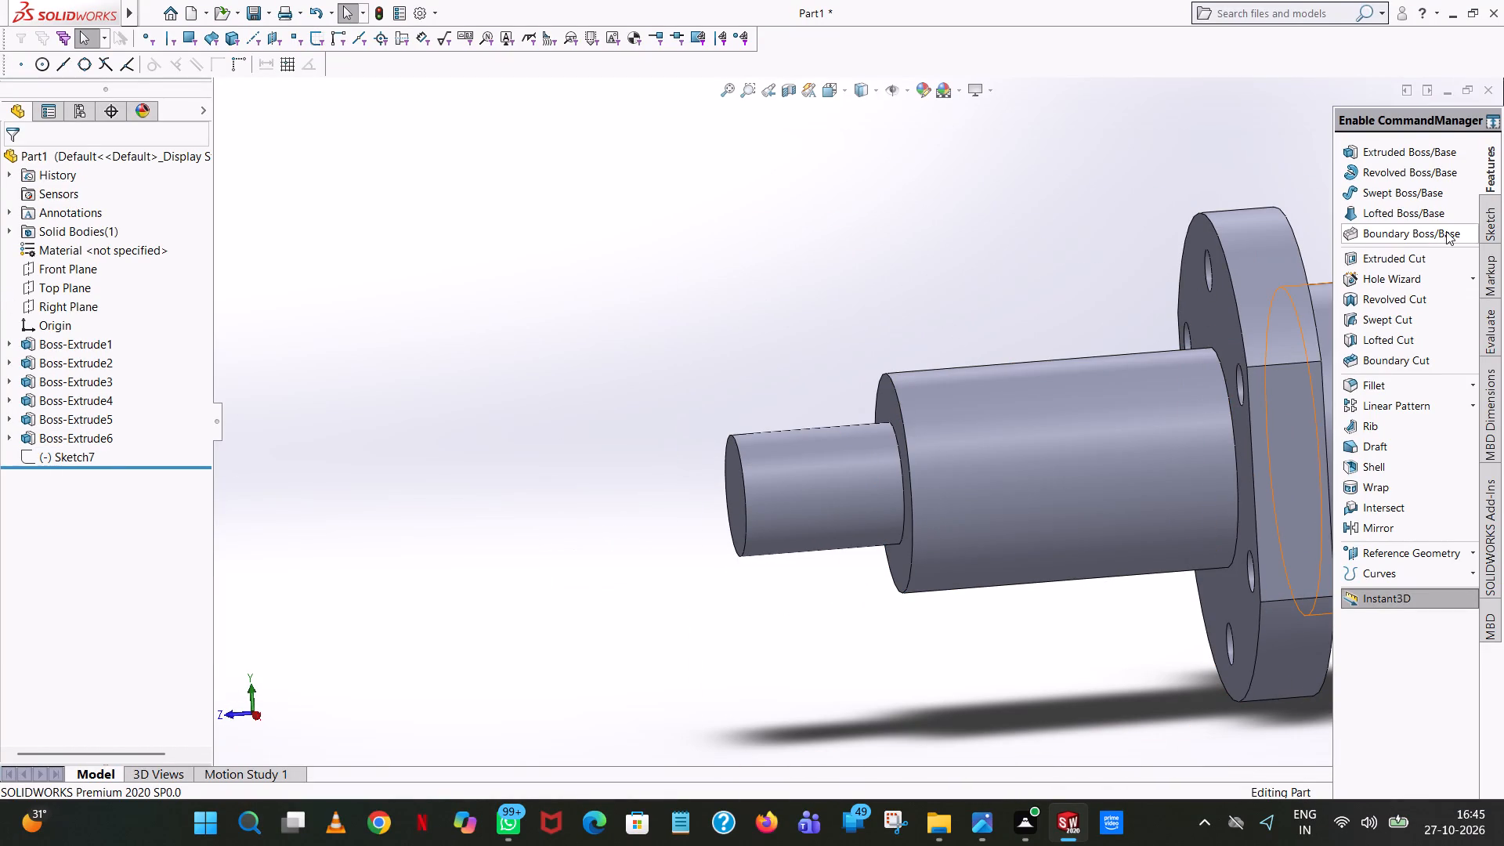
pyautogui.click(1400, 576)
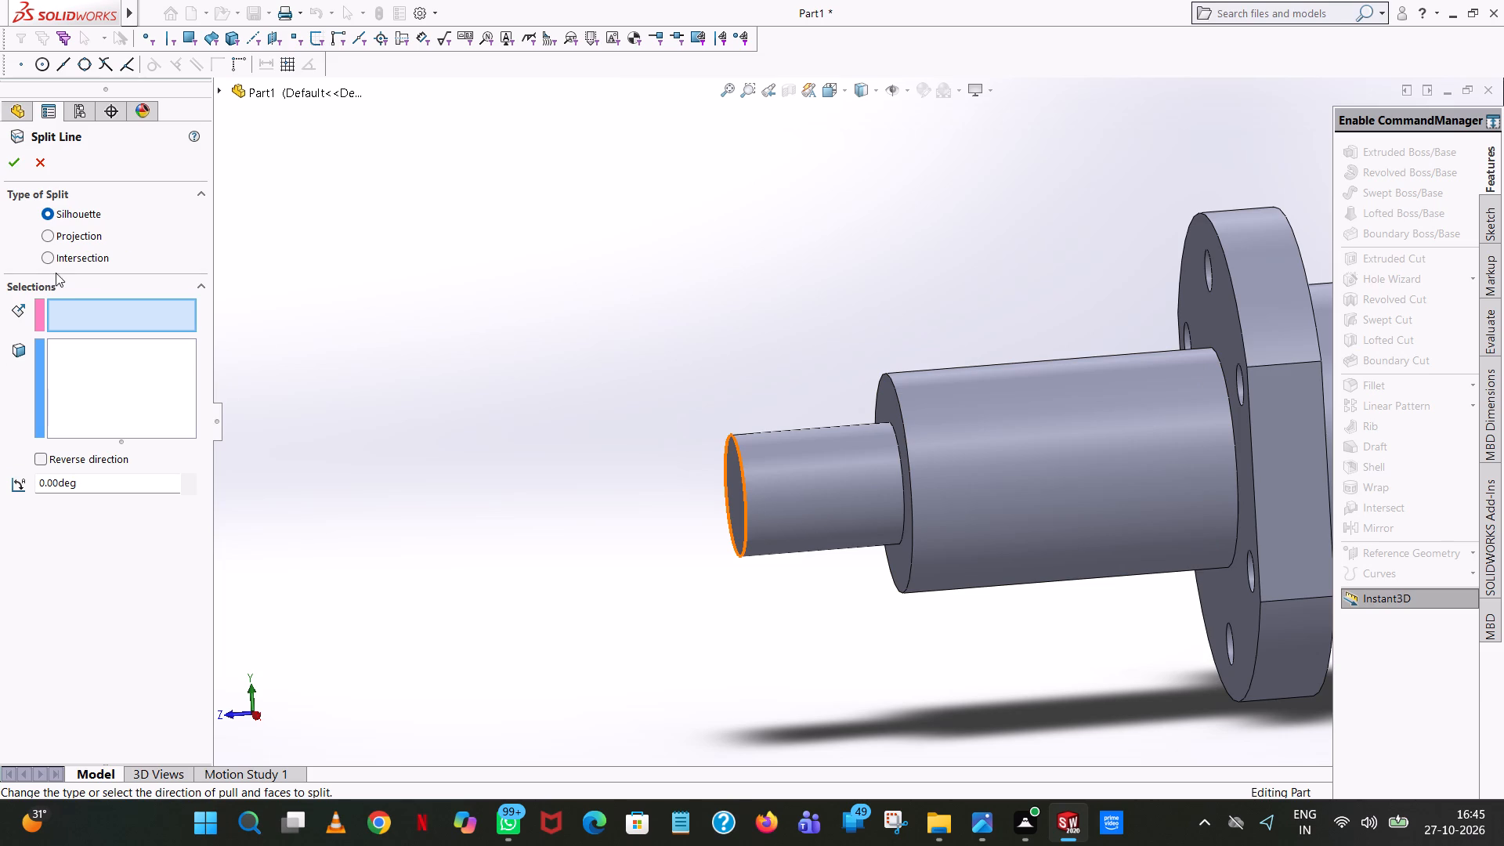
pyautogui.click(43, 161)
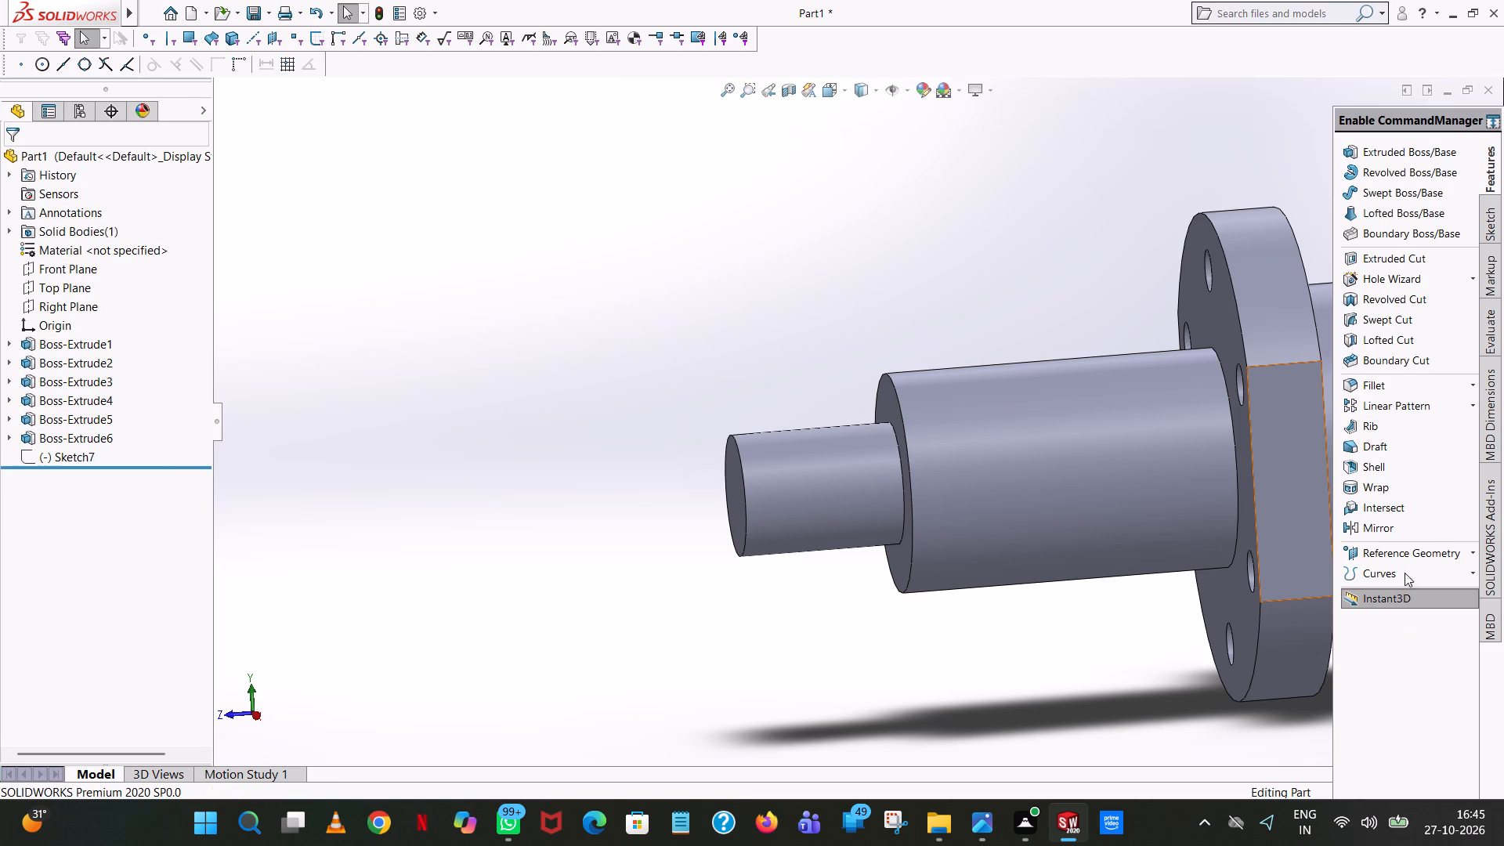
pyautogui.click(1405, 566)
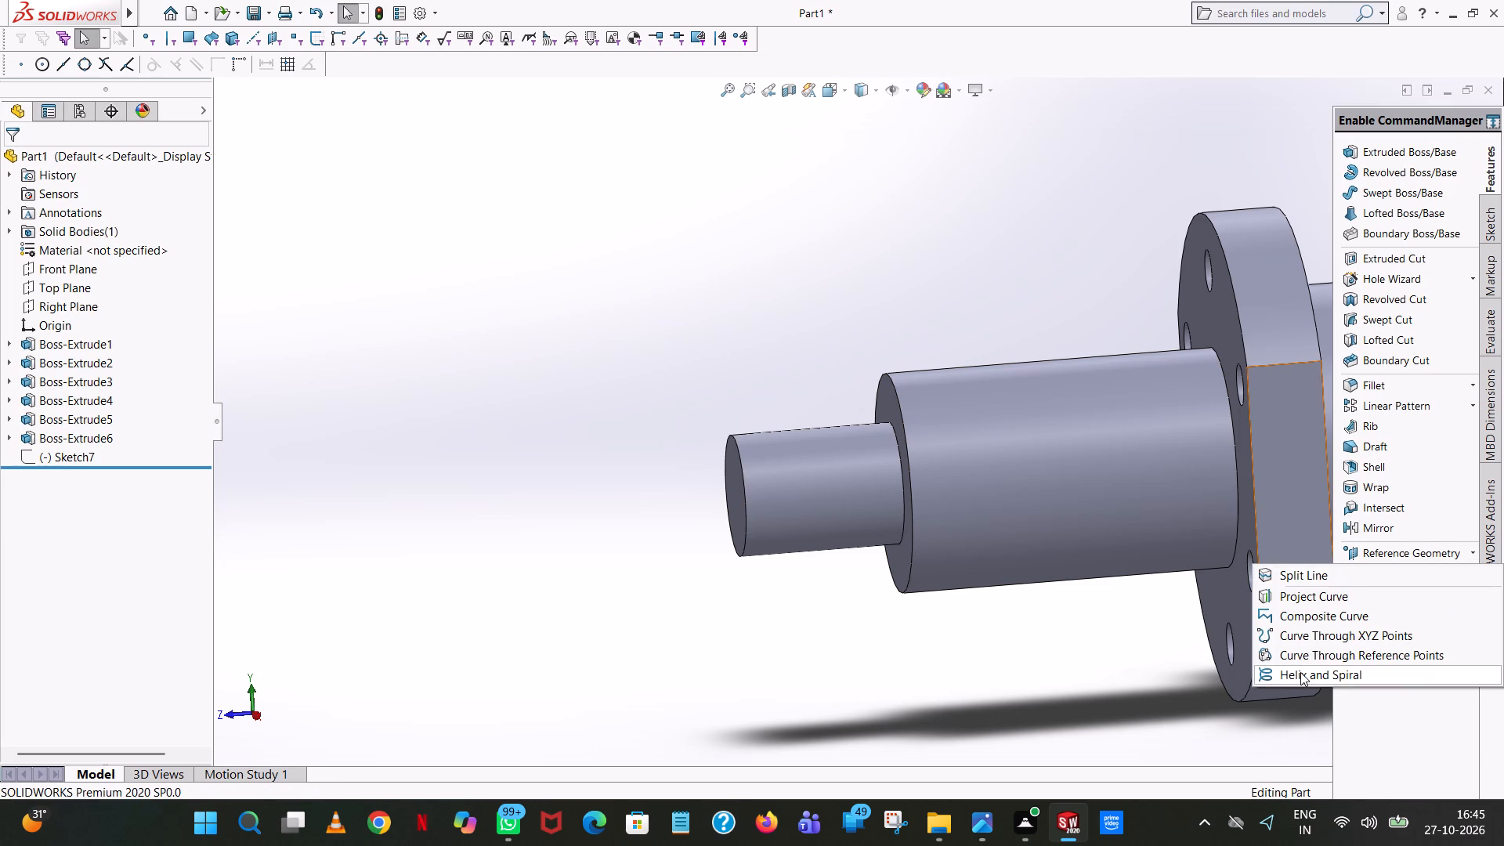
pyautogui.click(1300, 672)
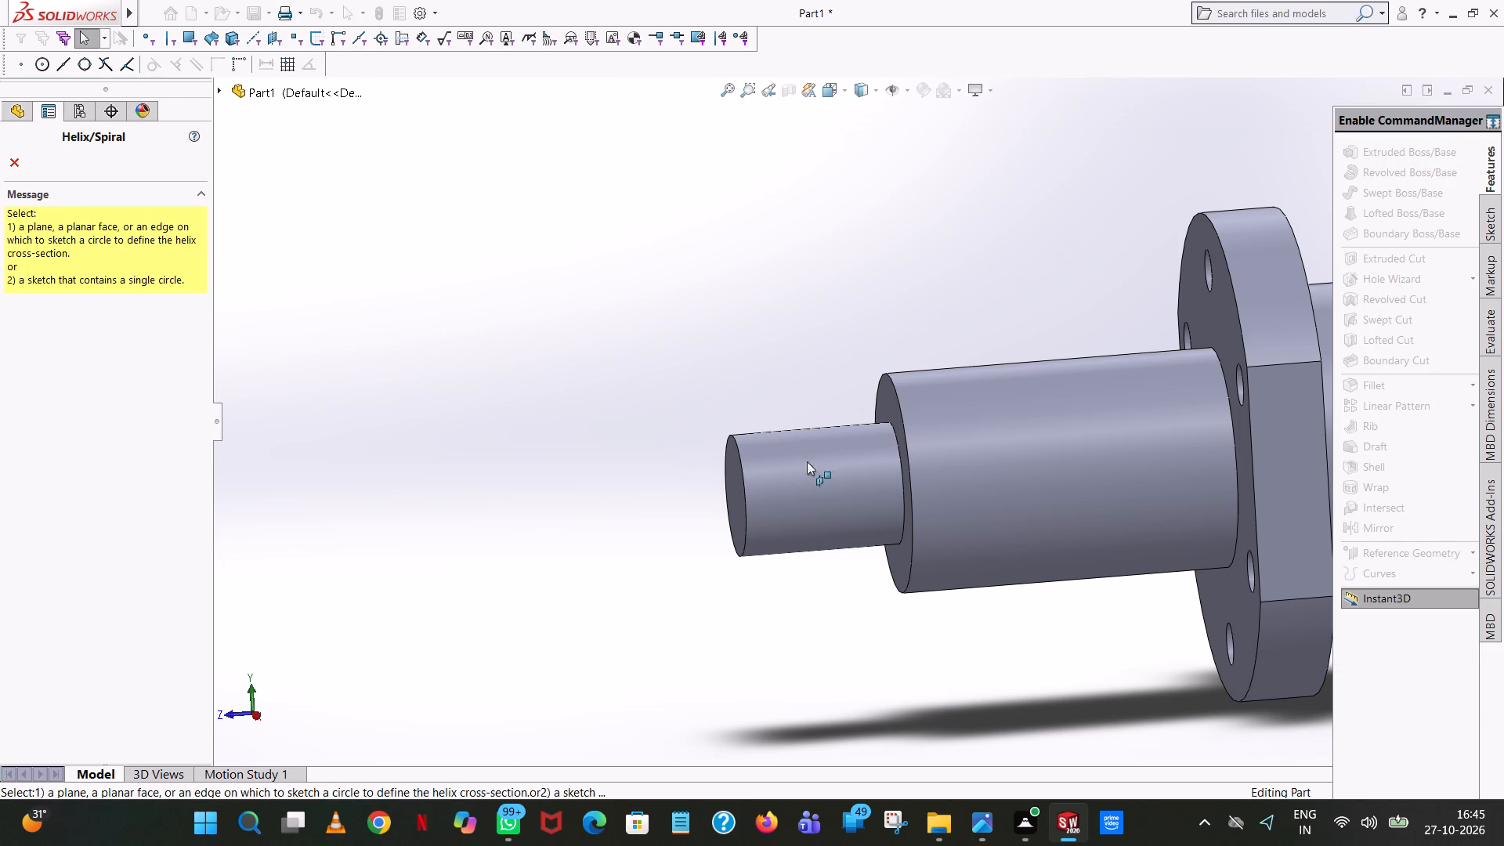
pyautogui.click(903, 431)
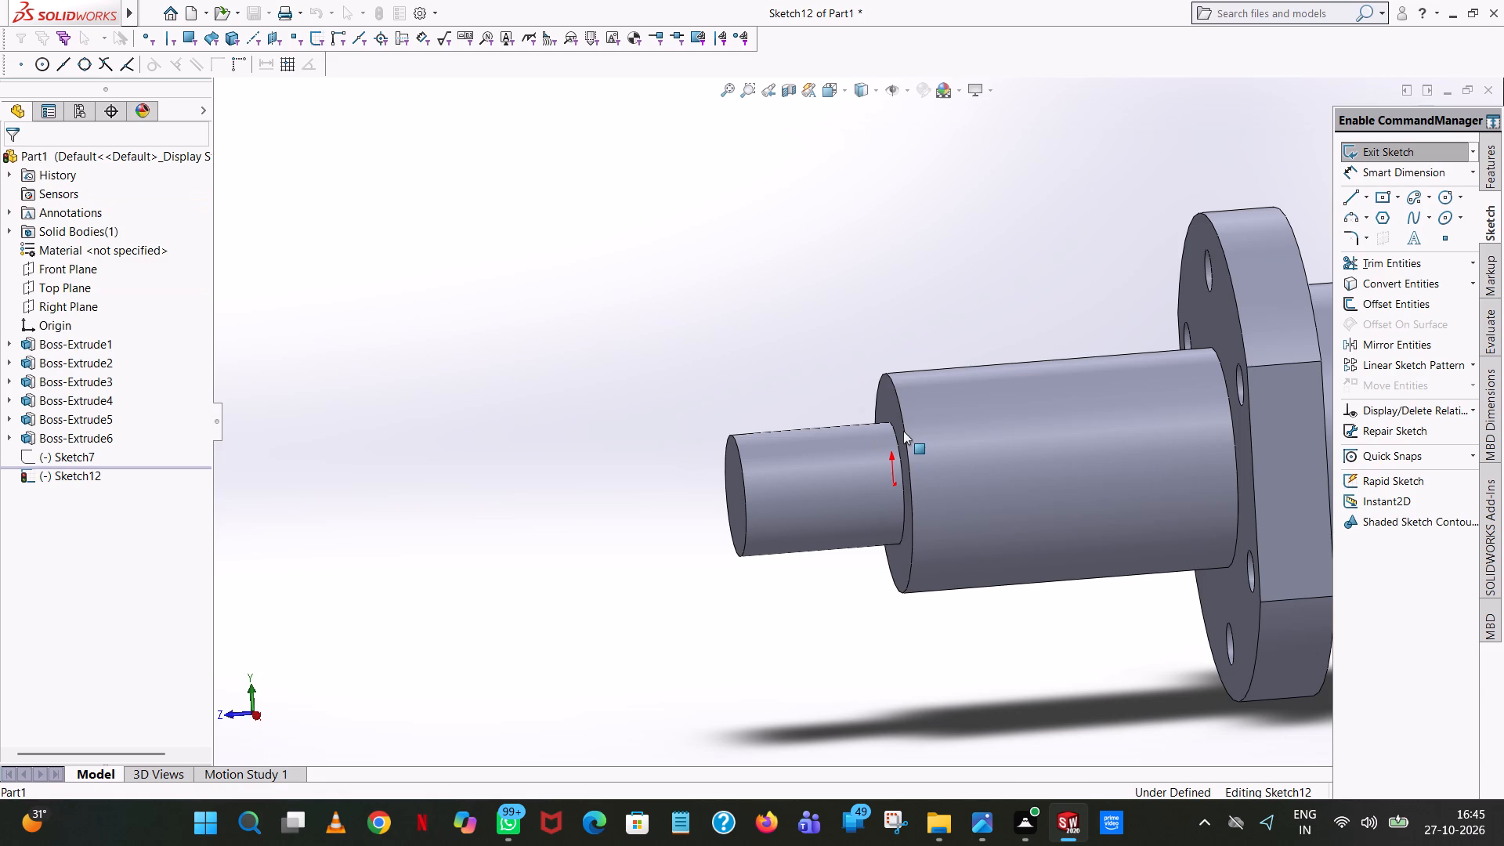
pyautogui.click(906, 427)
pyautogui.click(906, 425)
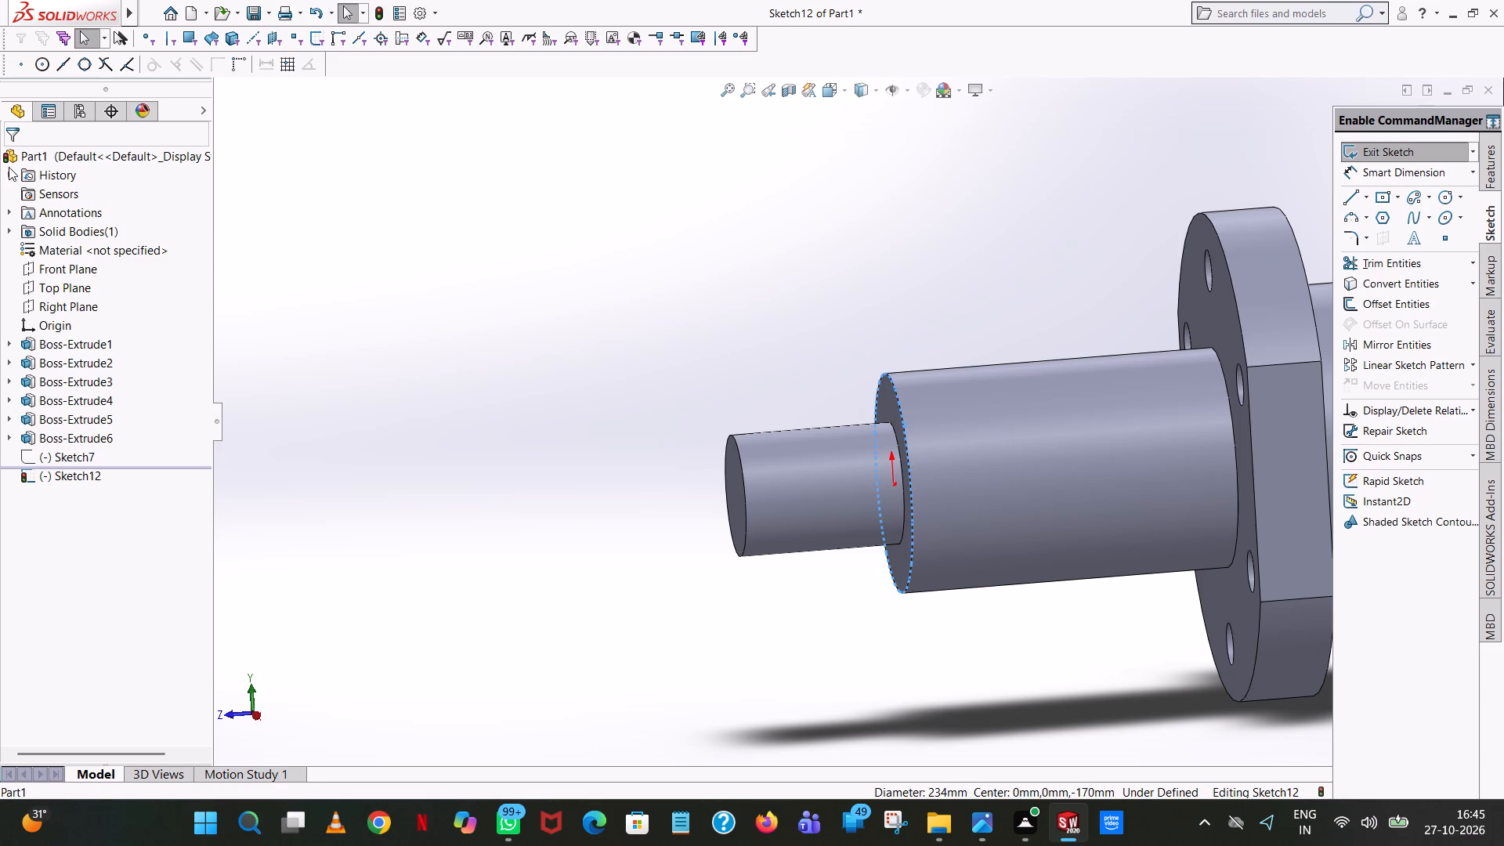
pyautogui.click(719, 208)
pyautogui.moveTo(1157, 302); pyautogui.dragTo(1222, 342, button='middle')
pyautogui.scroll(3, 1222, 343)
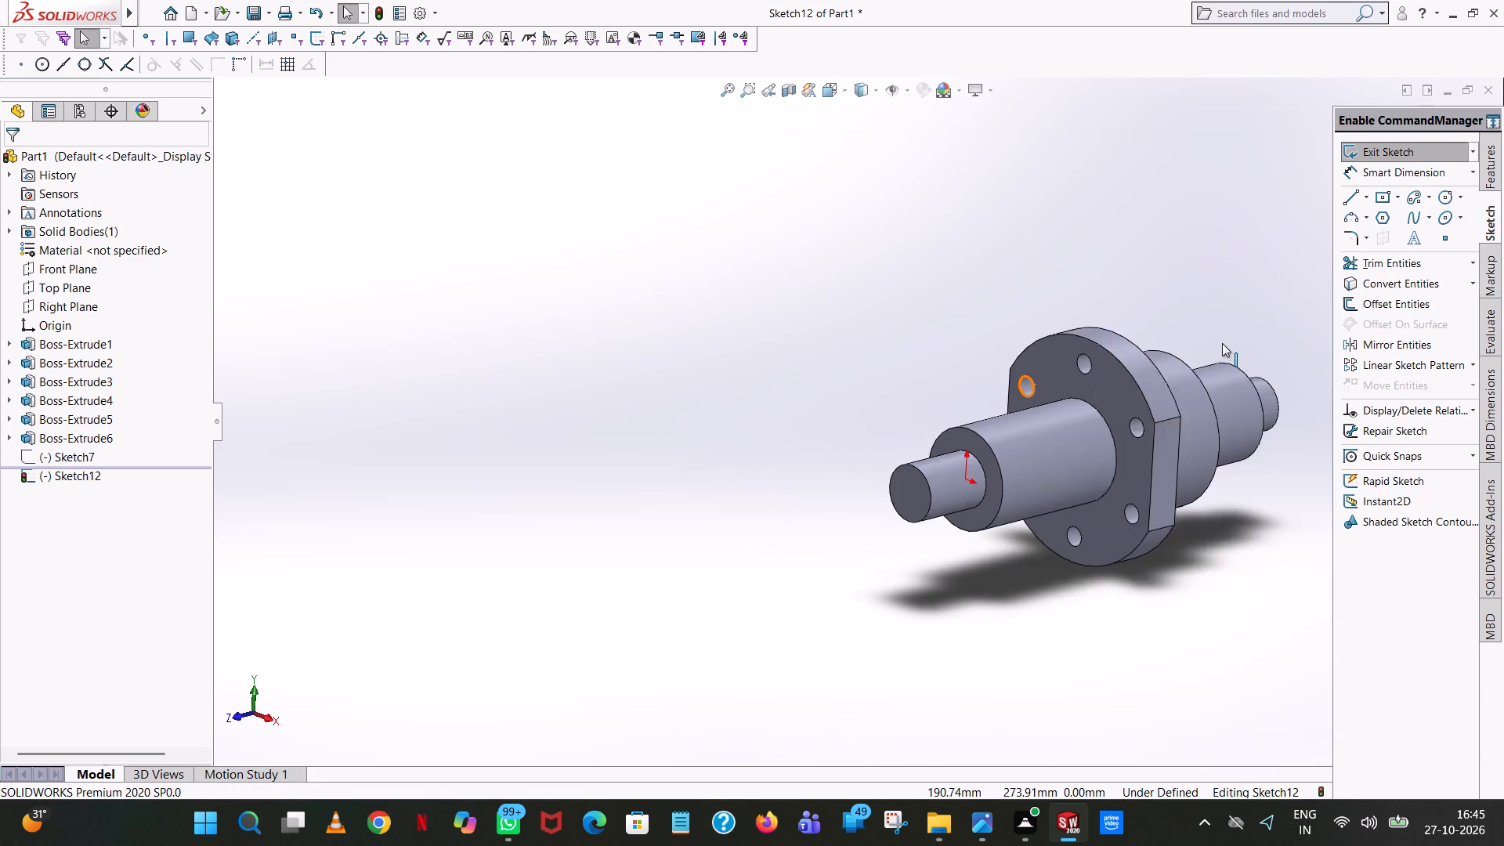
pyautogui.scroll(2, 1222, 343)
# Show the hidden Sketch7 circle on the large boss's end face and exit the empty new sketch.
pyautogui.click(60, 450)
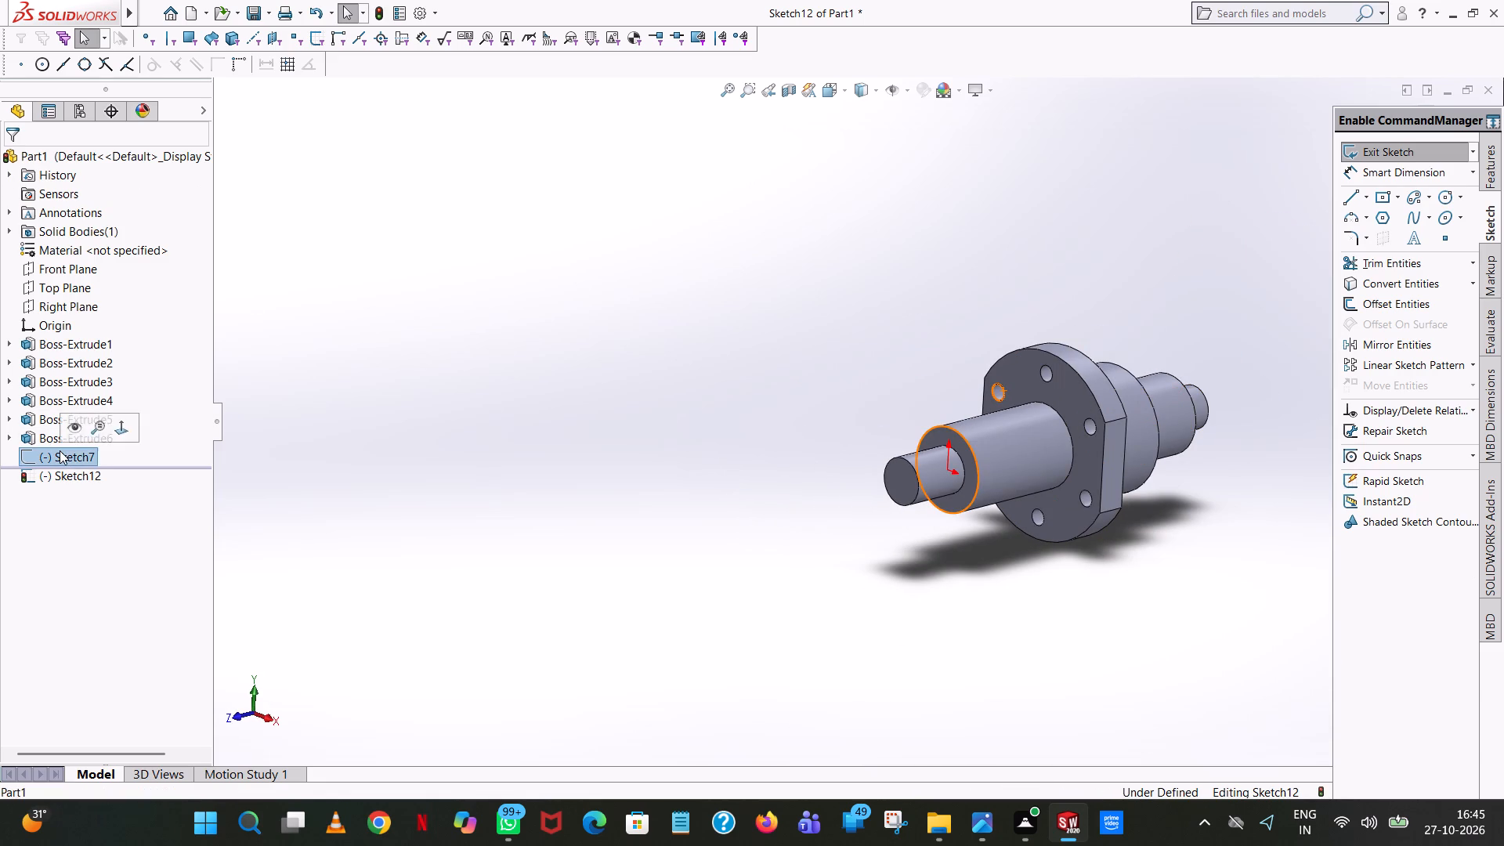
pyautogui.rightClick(60, 450)
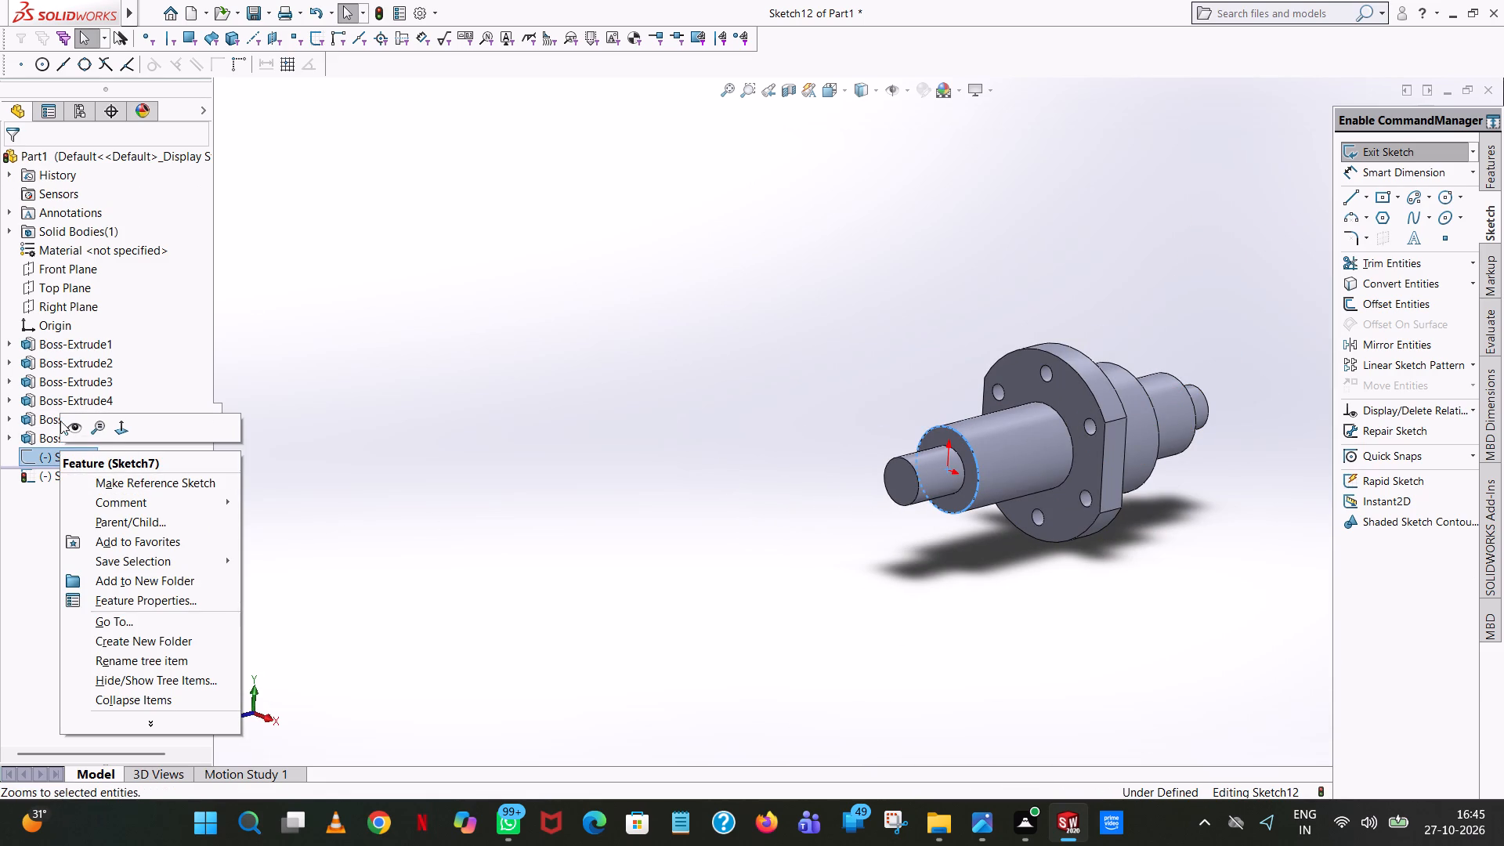
pyautogui.click(78, 432)
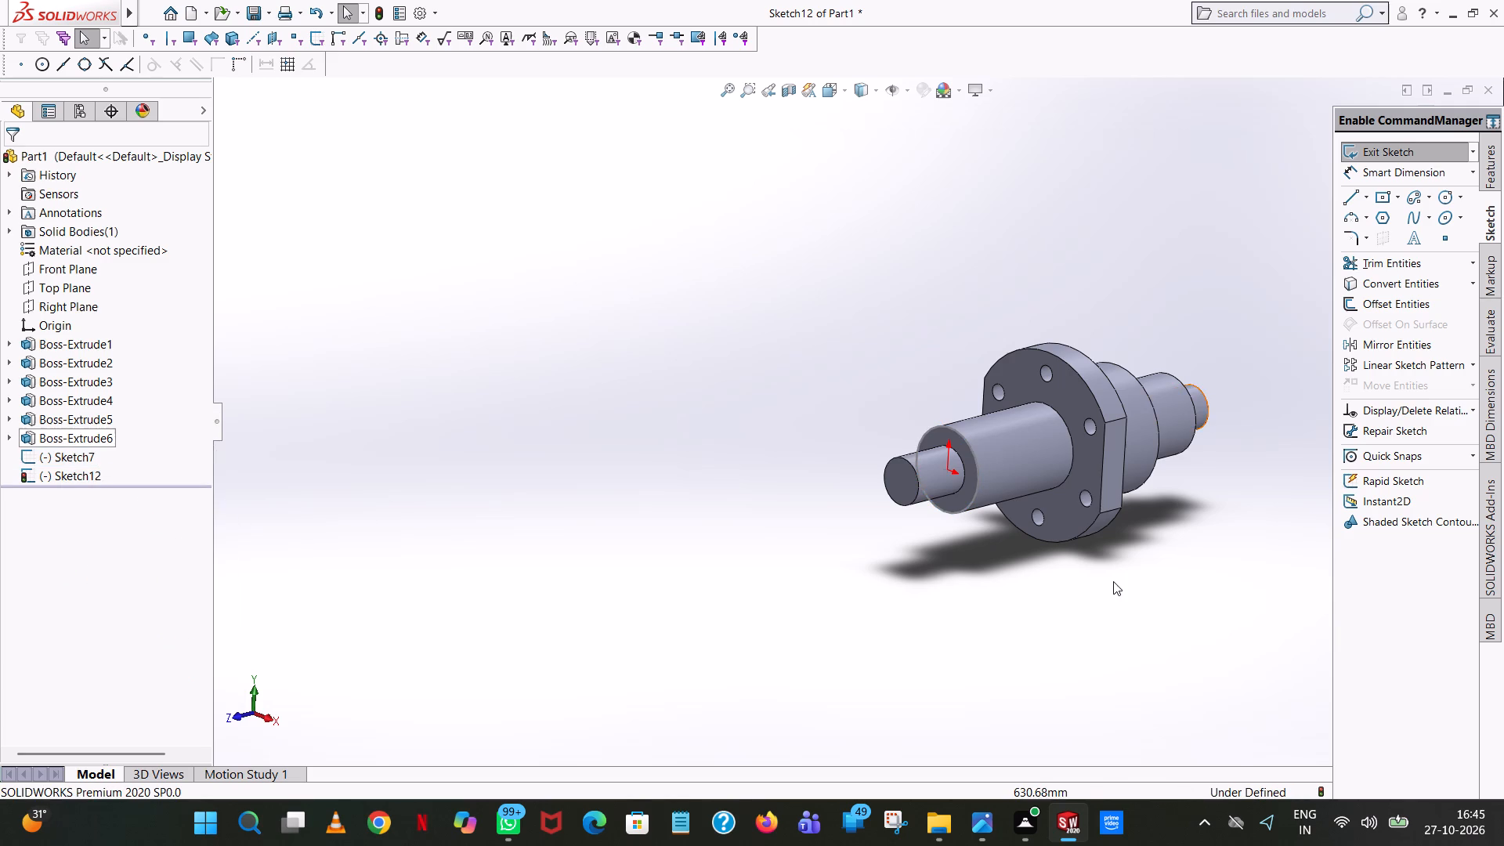
pyautogui.scroll(-4, 1113, 581)
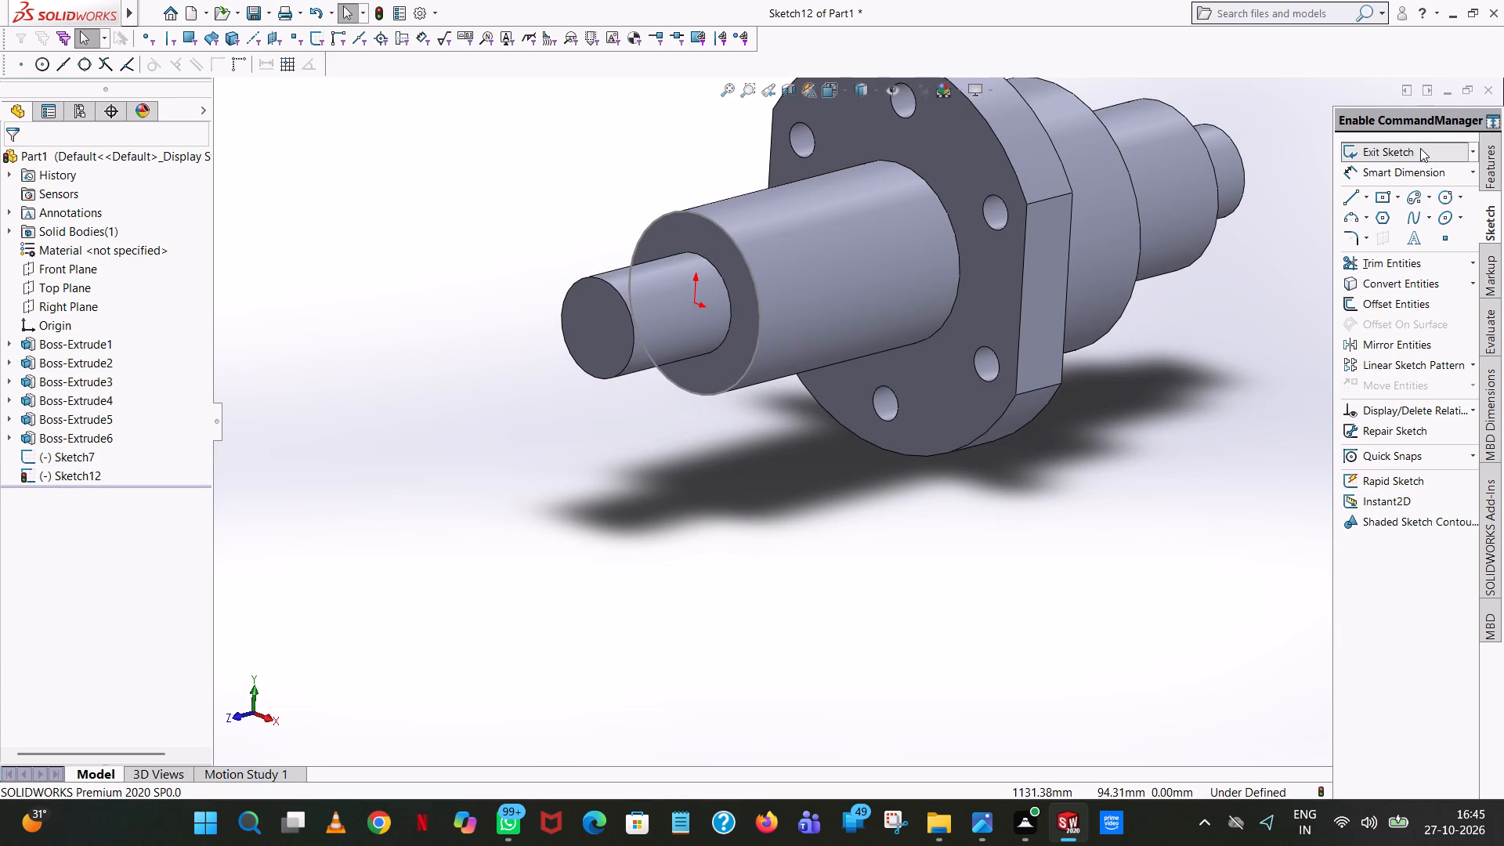
pyautogui.click(1419, 152)
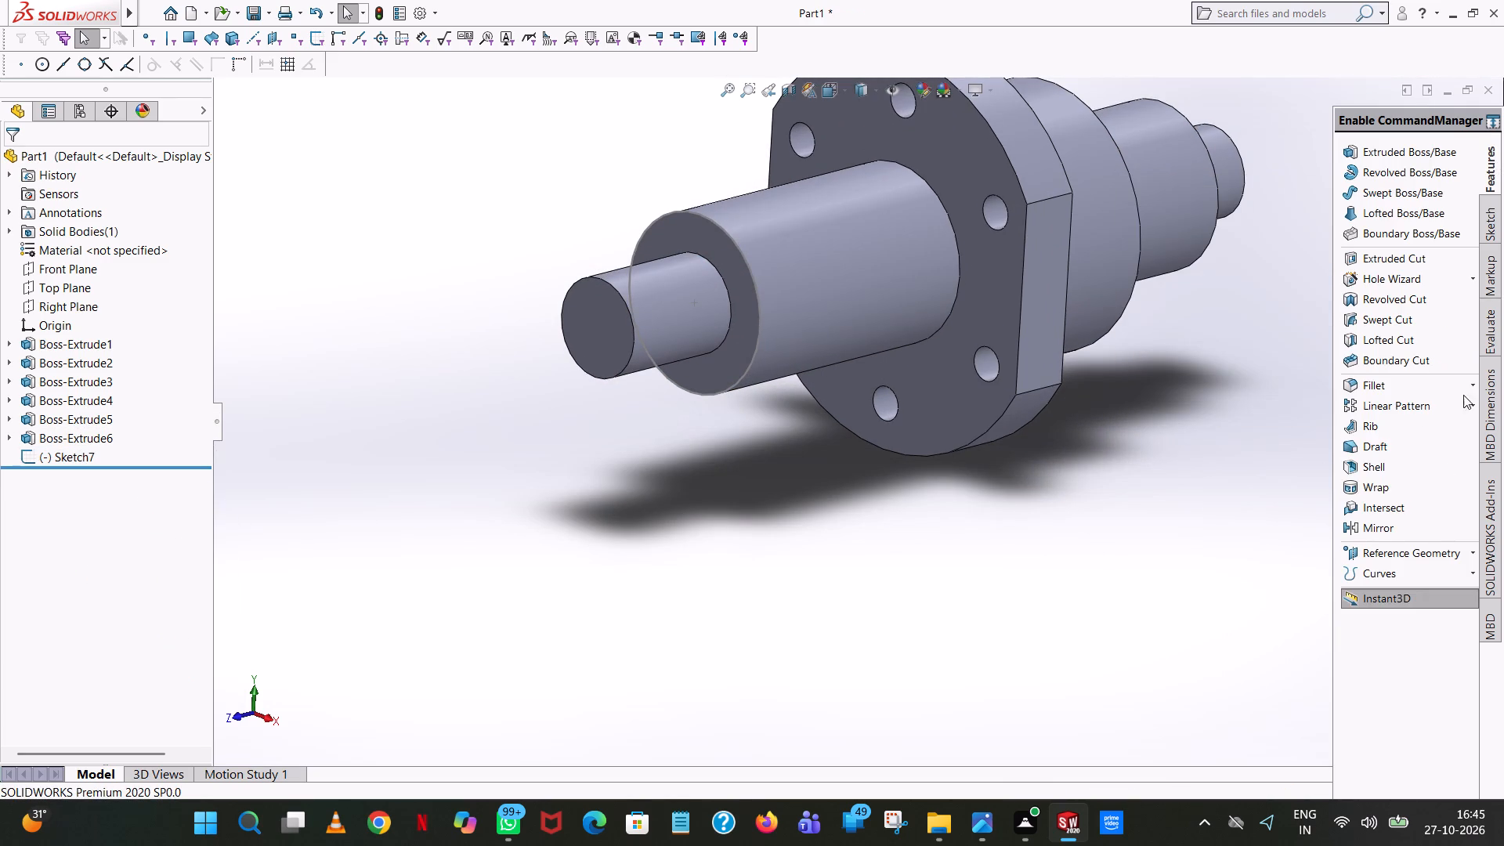
# Start a Helix/Spiral from the Sketch7 circle on the large boss's end and set its revolutions to 120.
pyautogui.click(1383, 579)
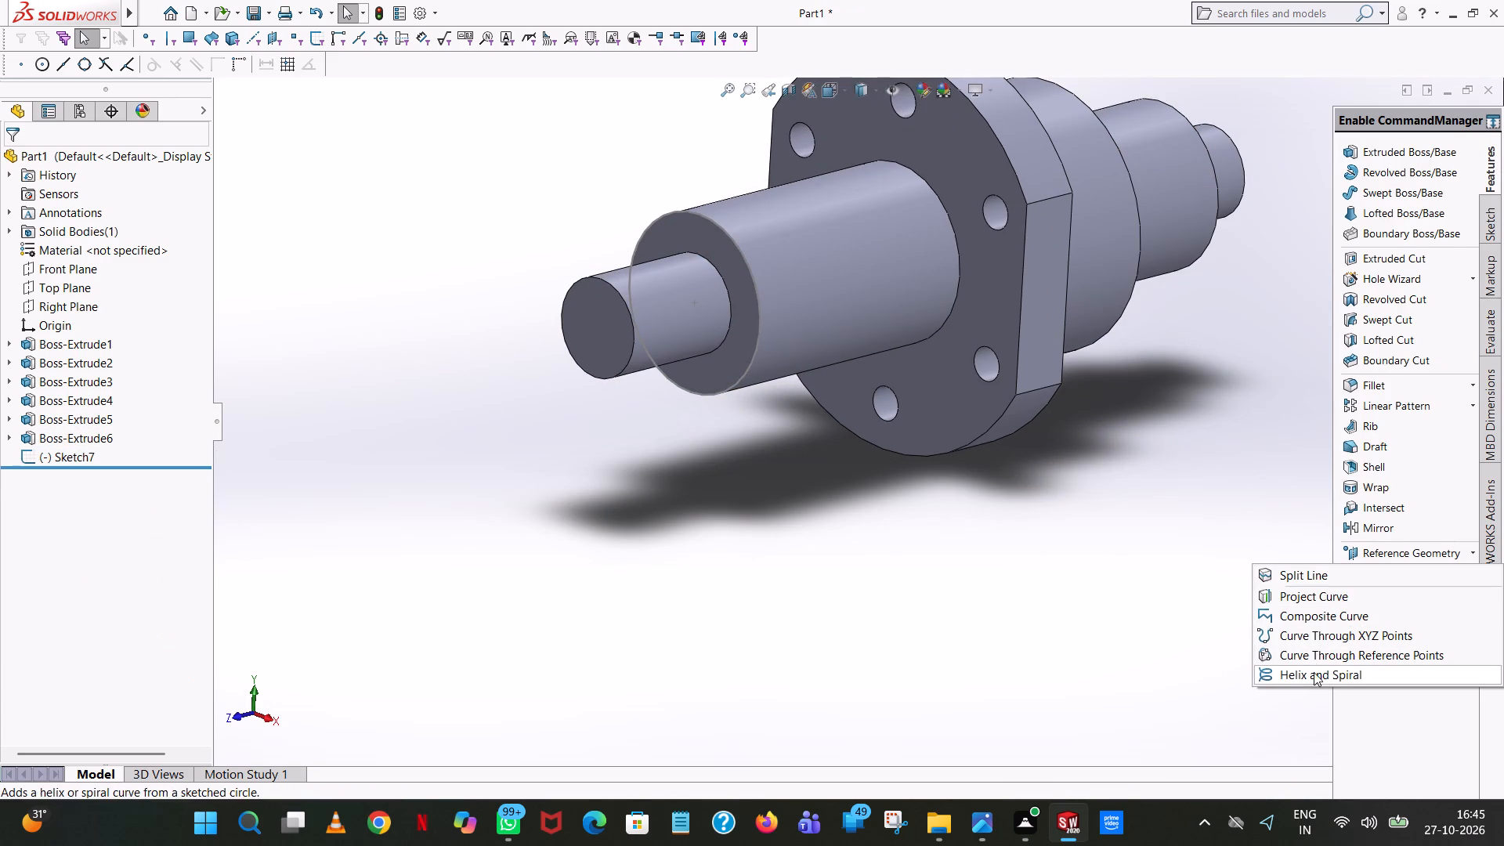
pyautogui.click(1314, 676)
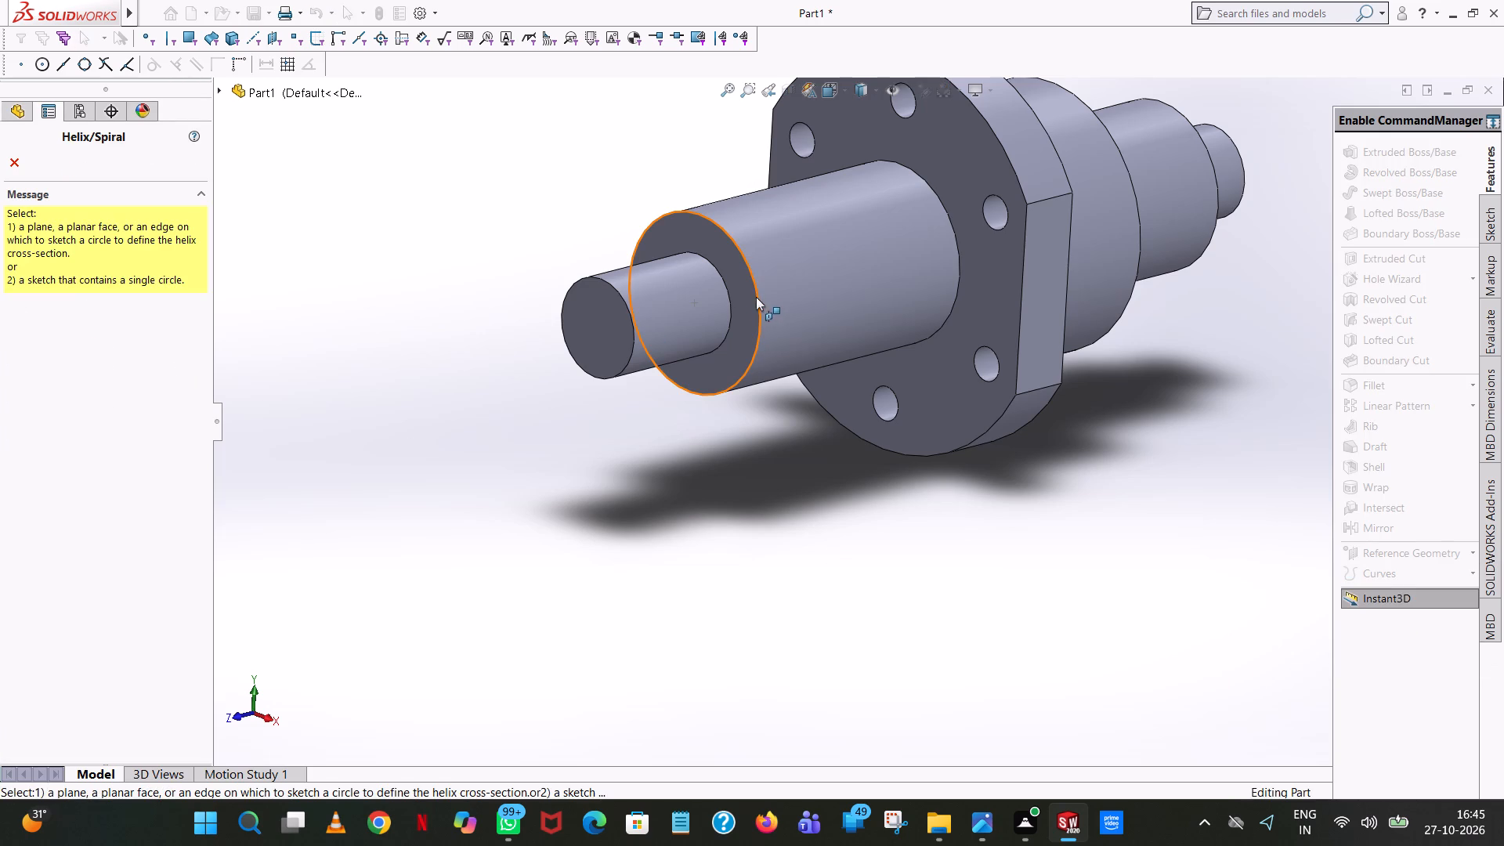
pyautogui.click(757, 291)
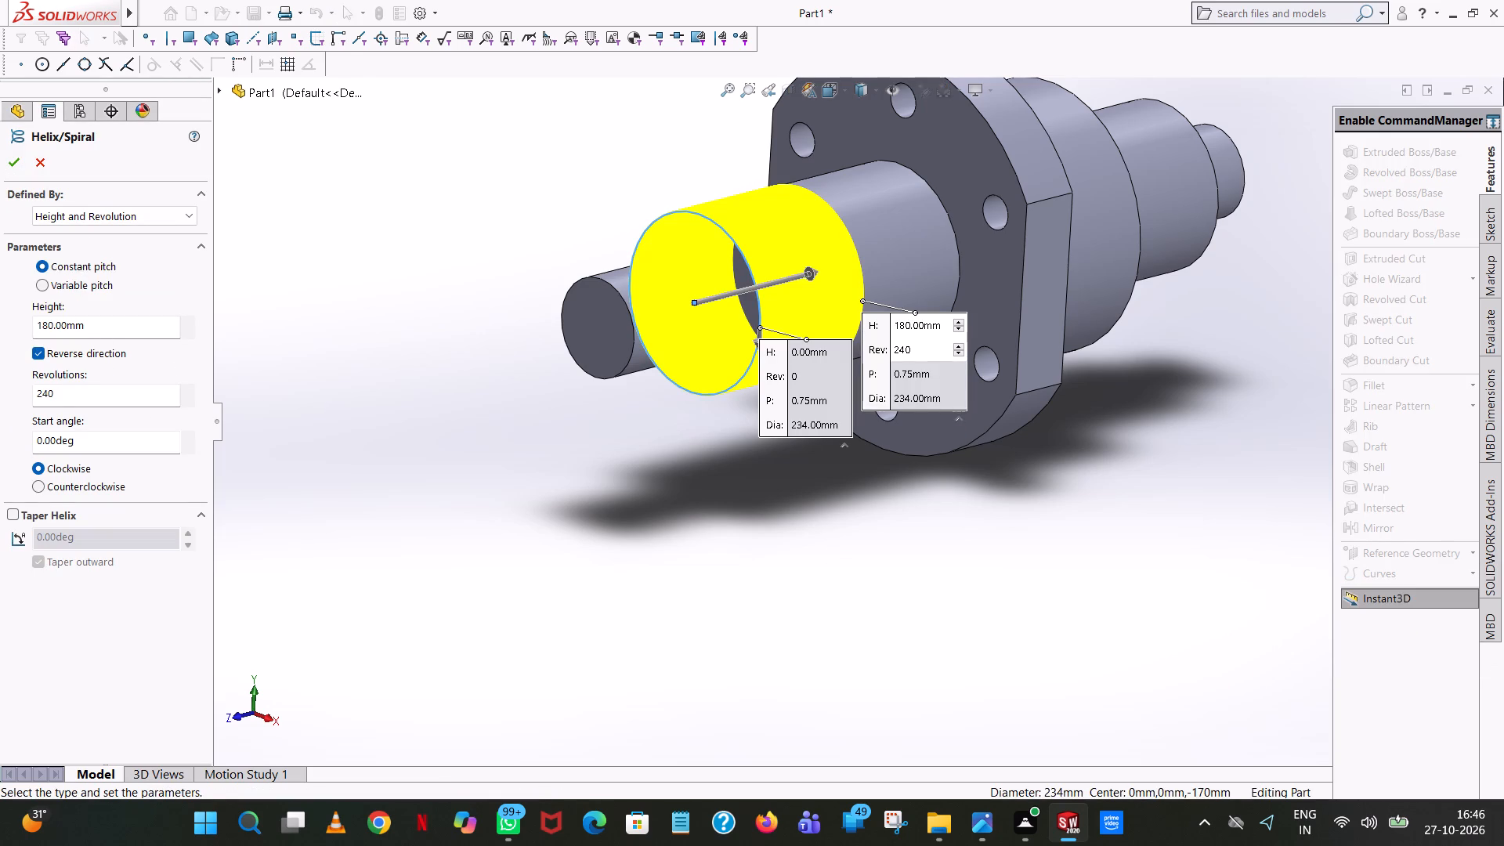
pyautogui.doubleClick(87, 400)
pyautogui.write('240/2')
pyautogui.press('Return')
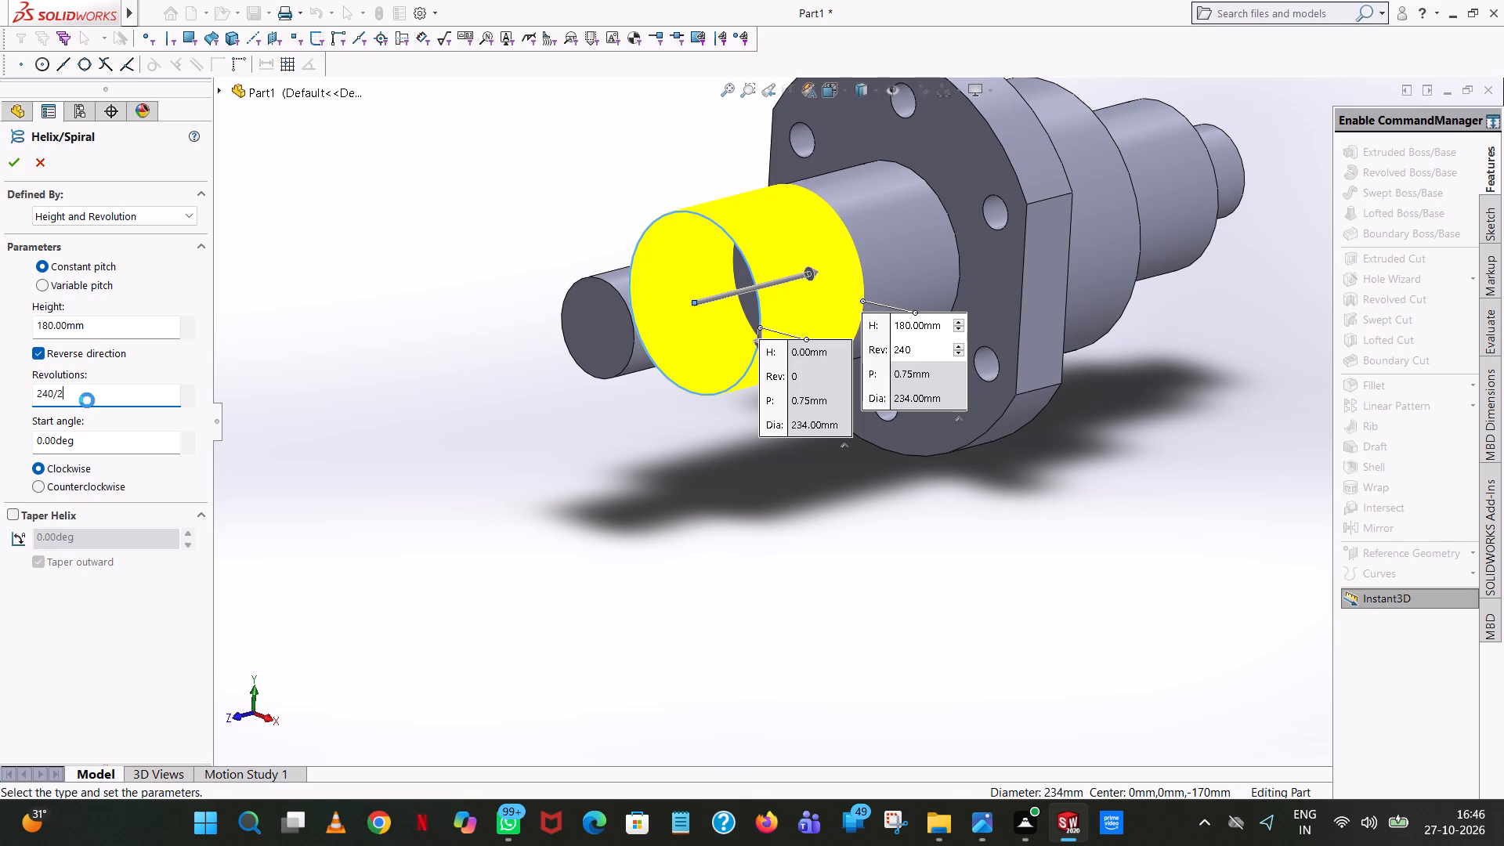
pyautogui.click(478, 219)
# Examine the spacing of the helix preview's turns around the large boss, up close and from several angles.
pyautogui.moveTo(796, 279); pyautogui.dragTo(736, 318, button='middle')
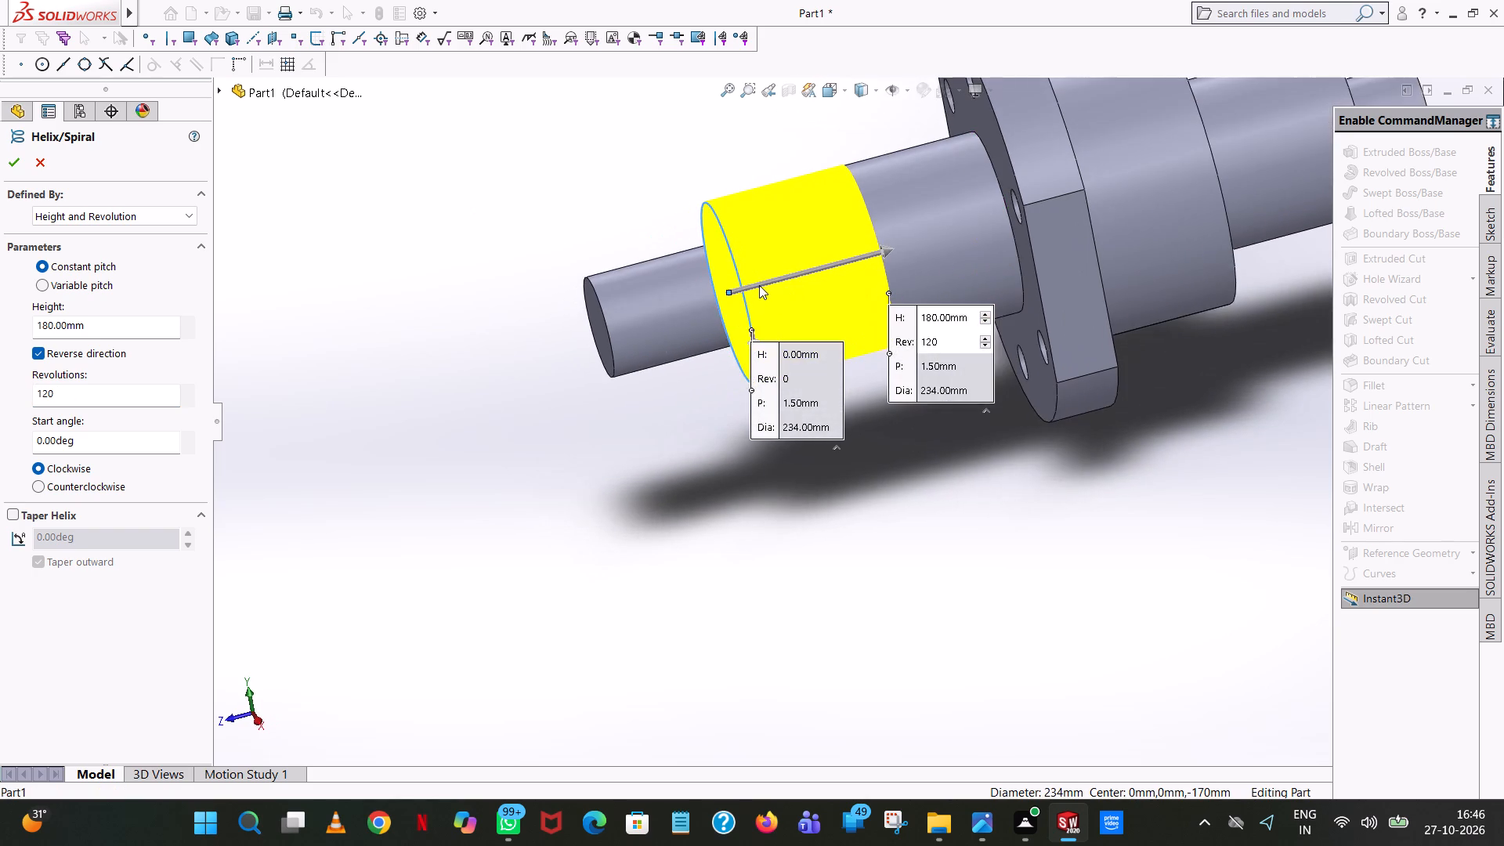
pyautogui.scroll(-8, 763, 279)
pyautogui.scroll(-10, 872, 245)
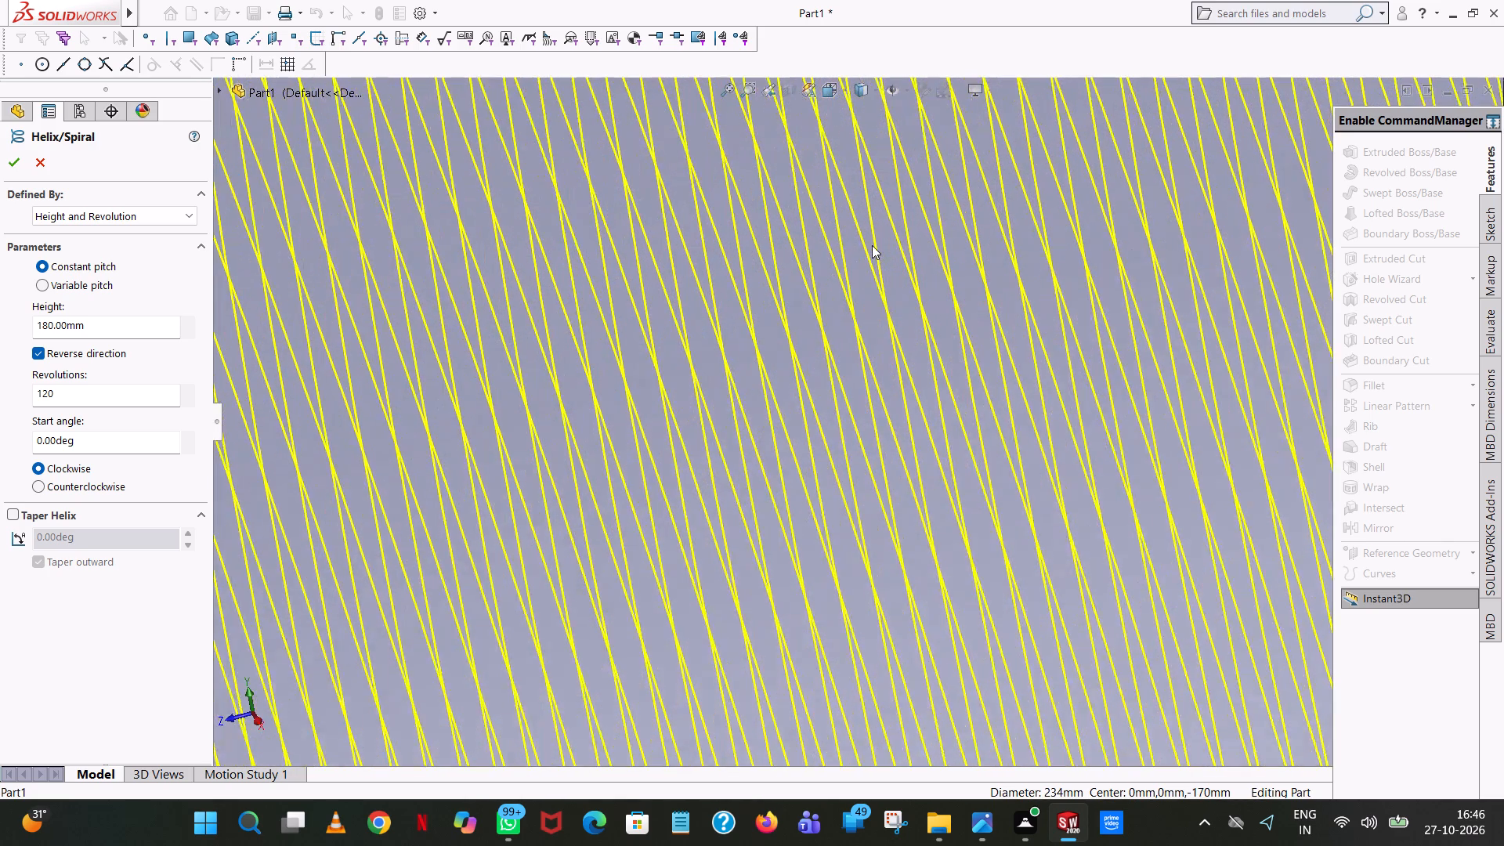
pyautogui.scroll(-5, 872, 245)
pyautogui.scroll(8, 872, 245)
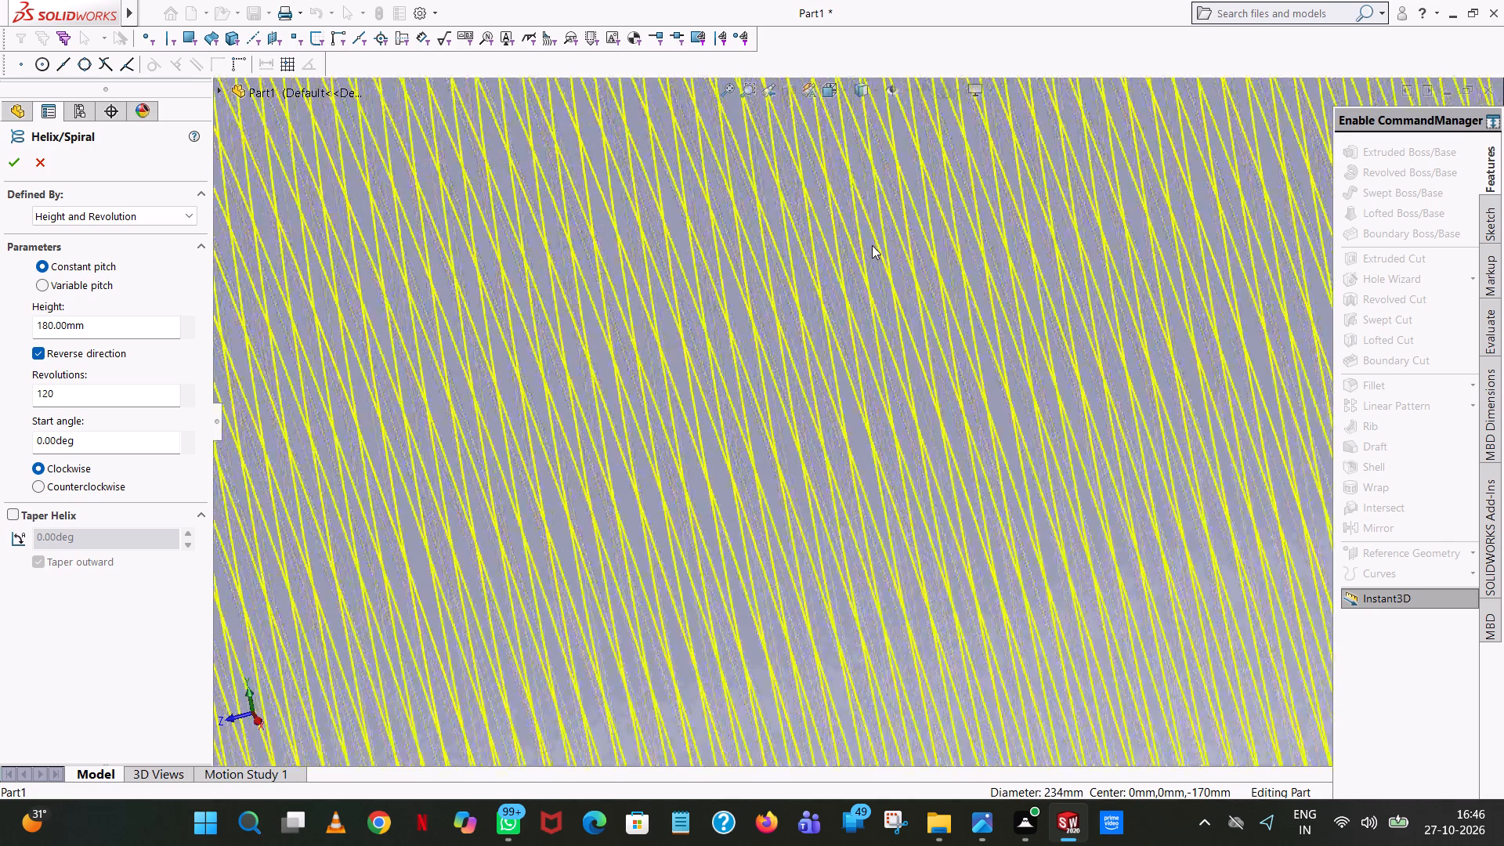
pyautogui.scroll(7, 872, 245)
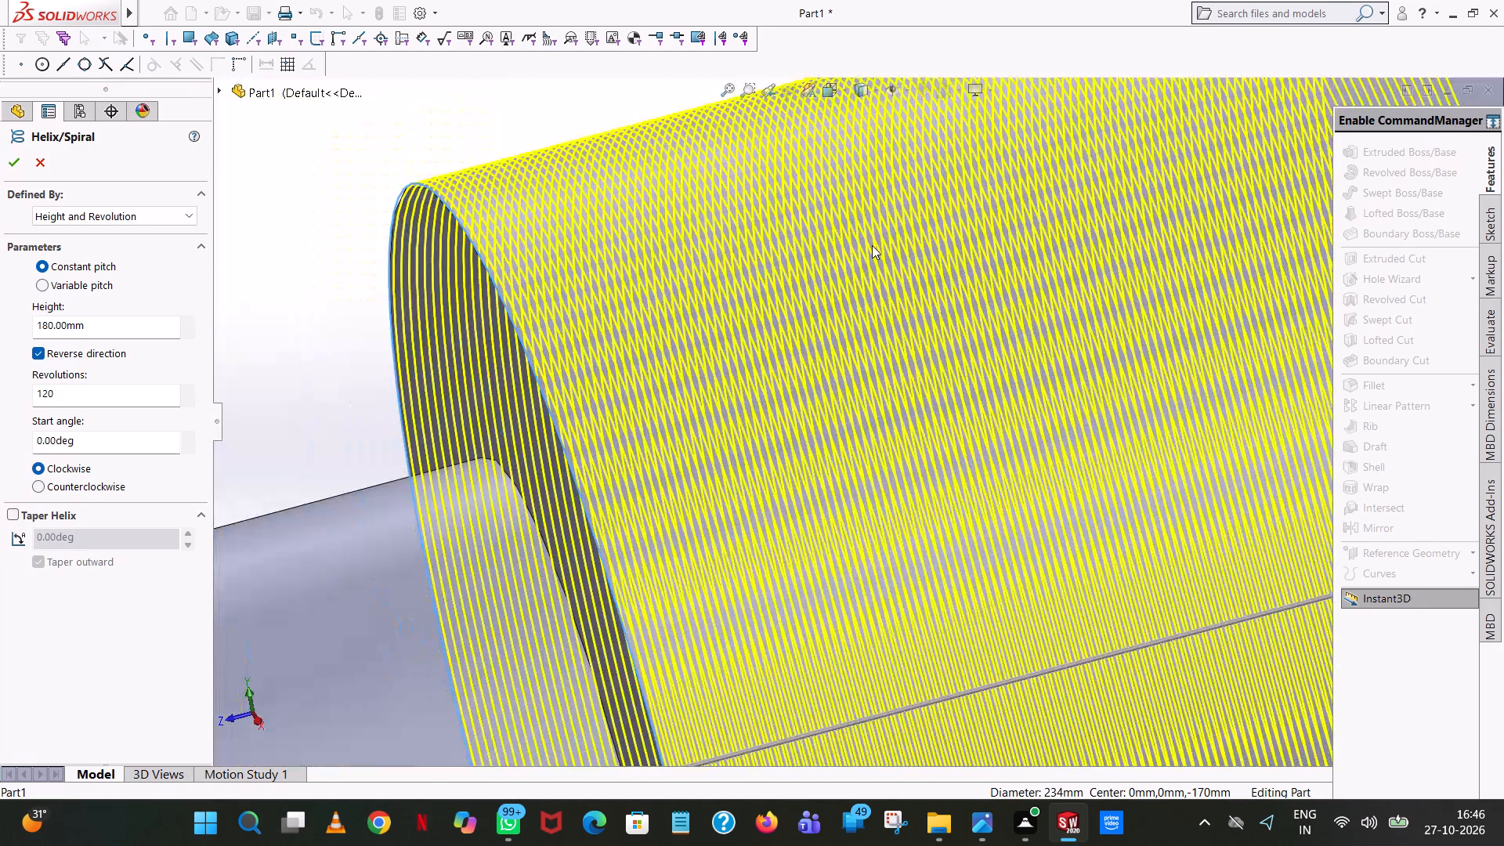
pyautogui.scroll(7, 872, 245)
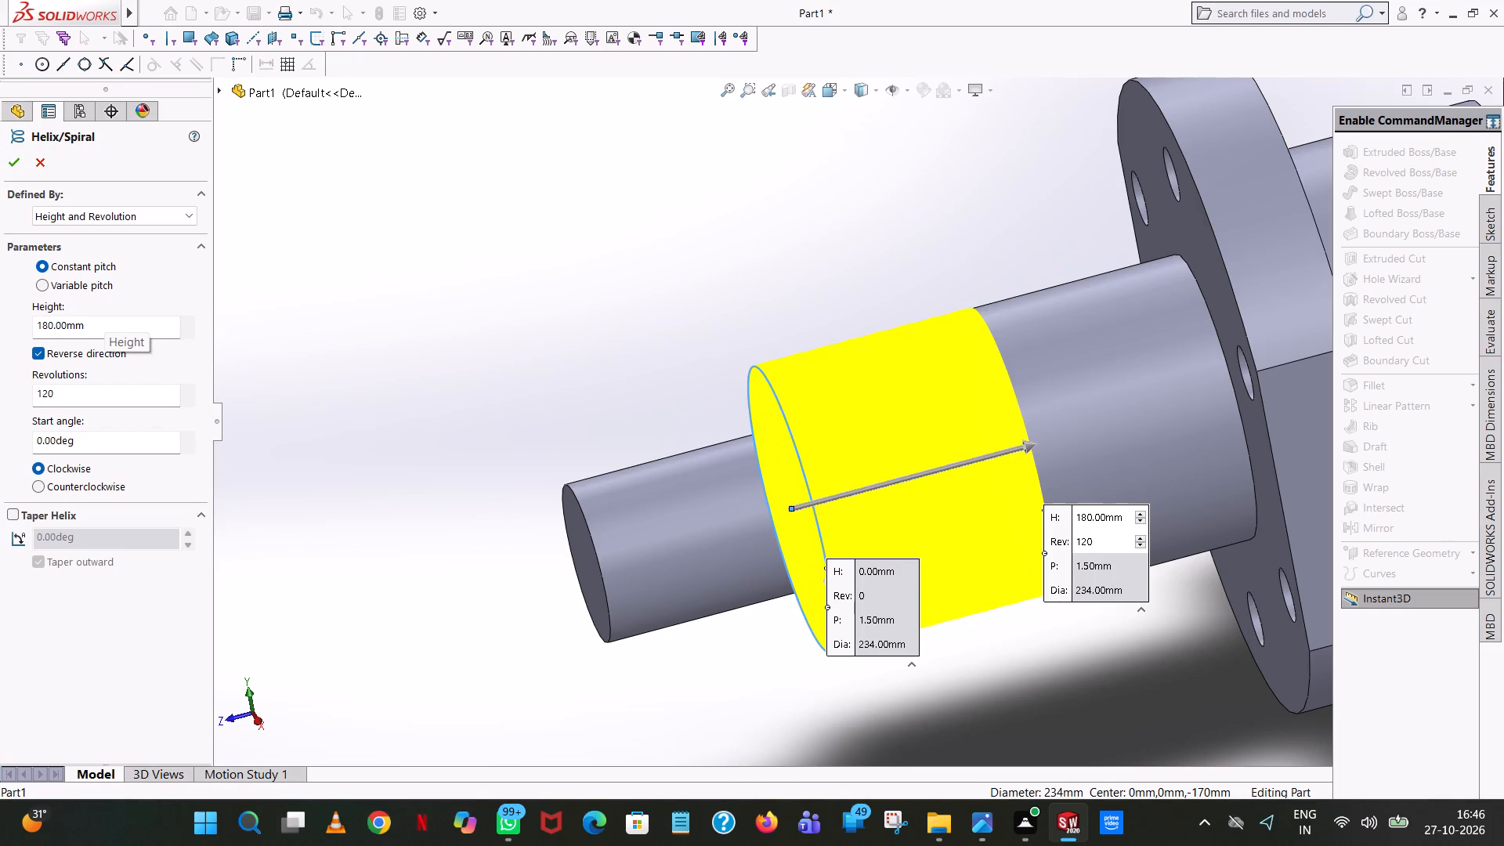
pyautogui.moveTo(959, 624); pyautogui.dragTo(960, 622, button='middle')
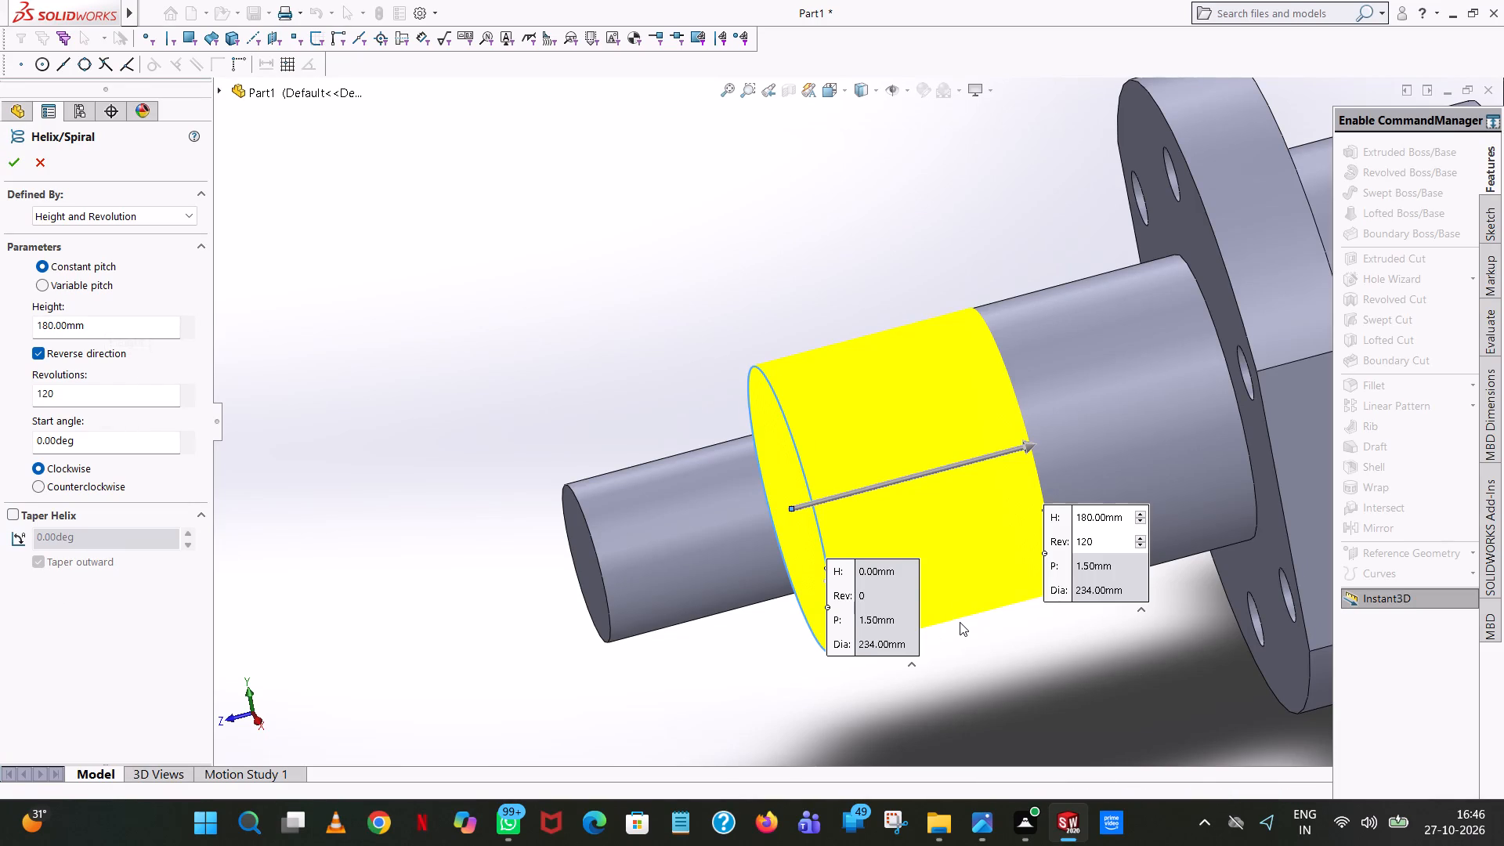
pyautogui.moveTo(960, 622); pyautogui.dragTo(1076, 522, button='middle')
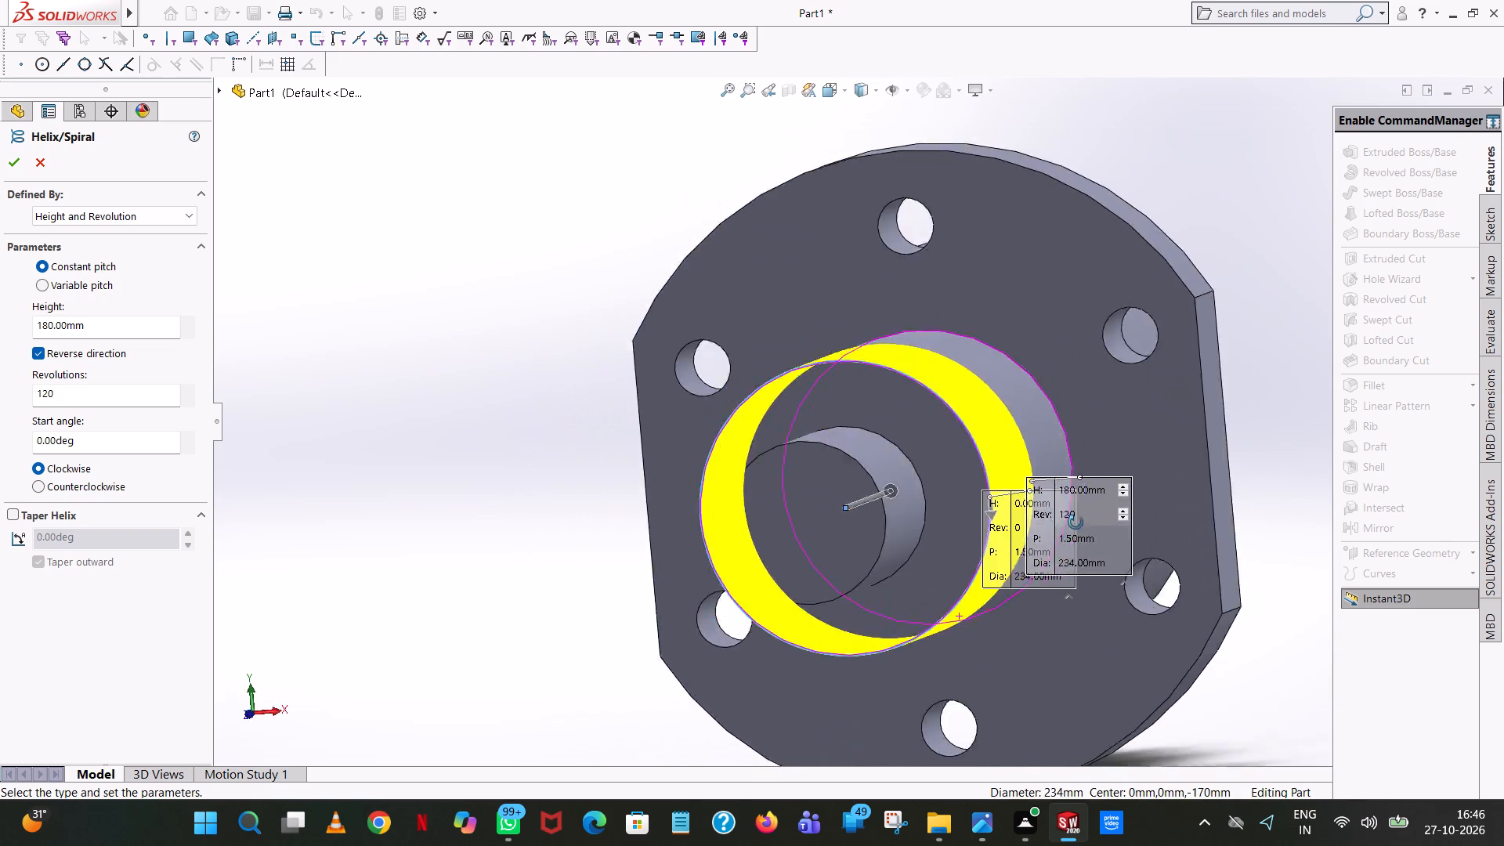
pyautogui.moveTo(1076, 522); pyautogui.dragTo(966, 531, button='middle')
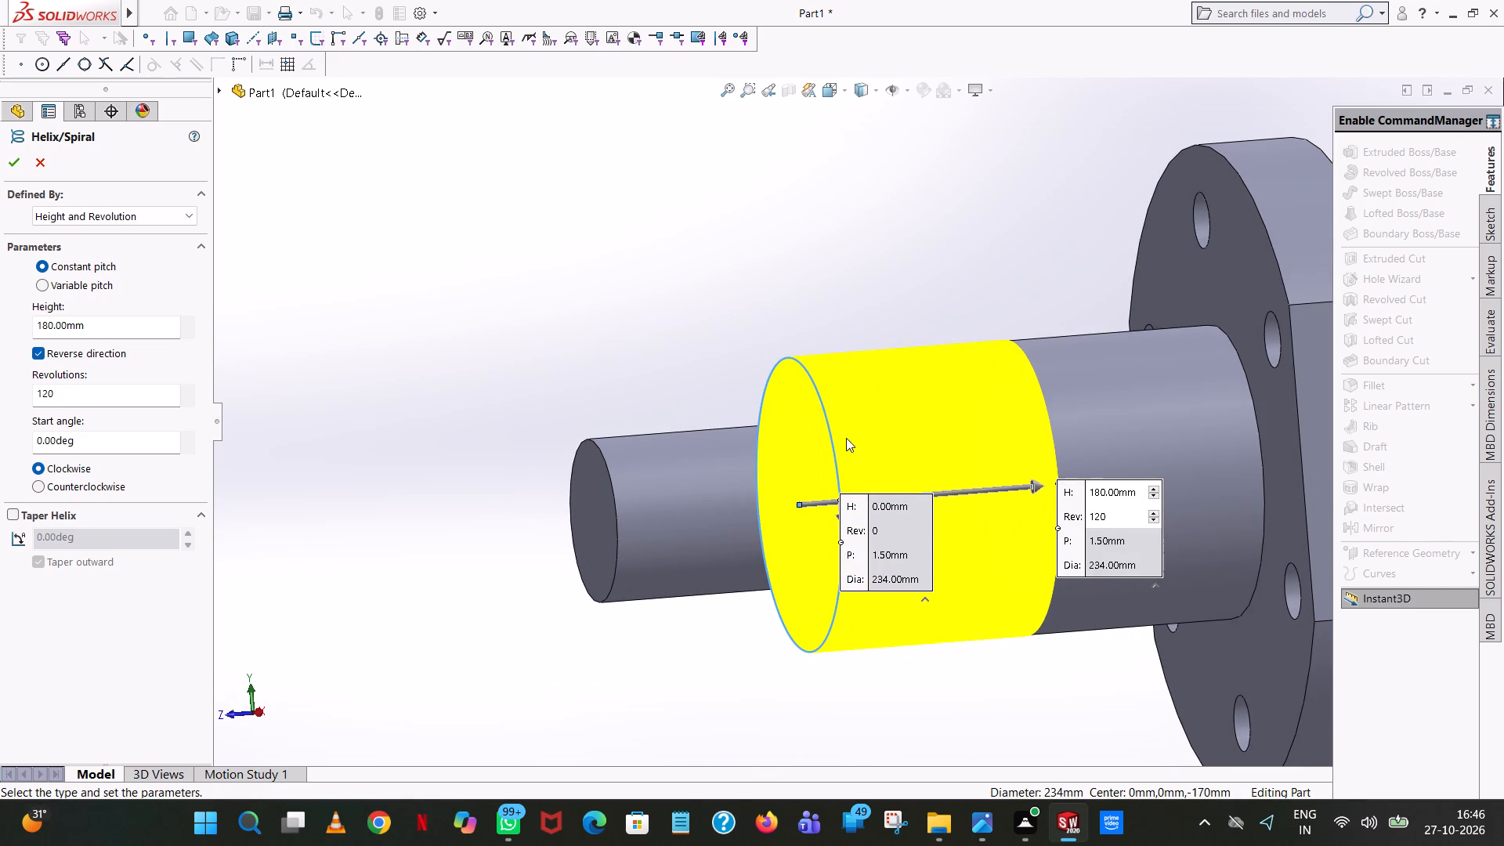
pyautogui.scroll(-8, 948, 451)
pyautogui.moveTo(1004, 436); pyautogui.dragTo(981, 460, button='middle')
pyautogui.scroll(-3, 775, 338)
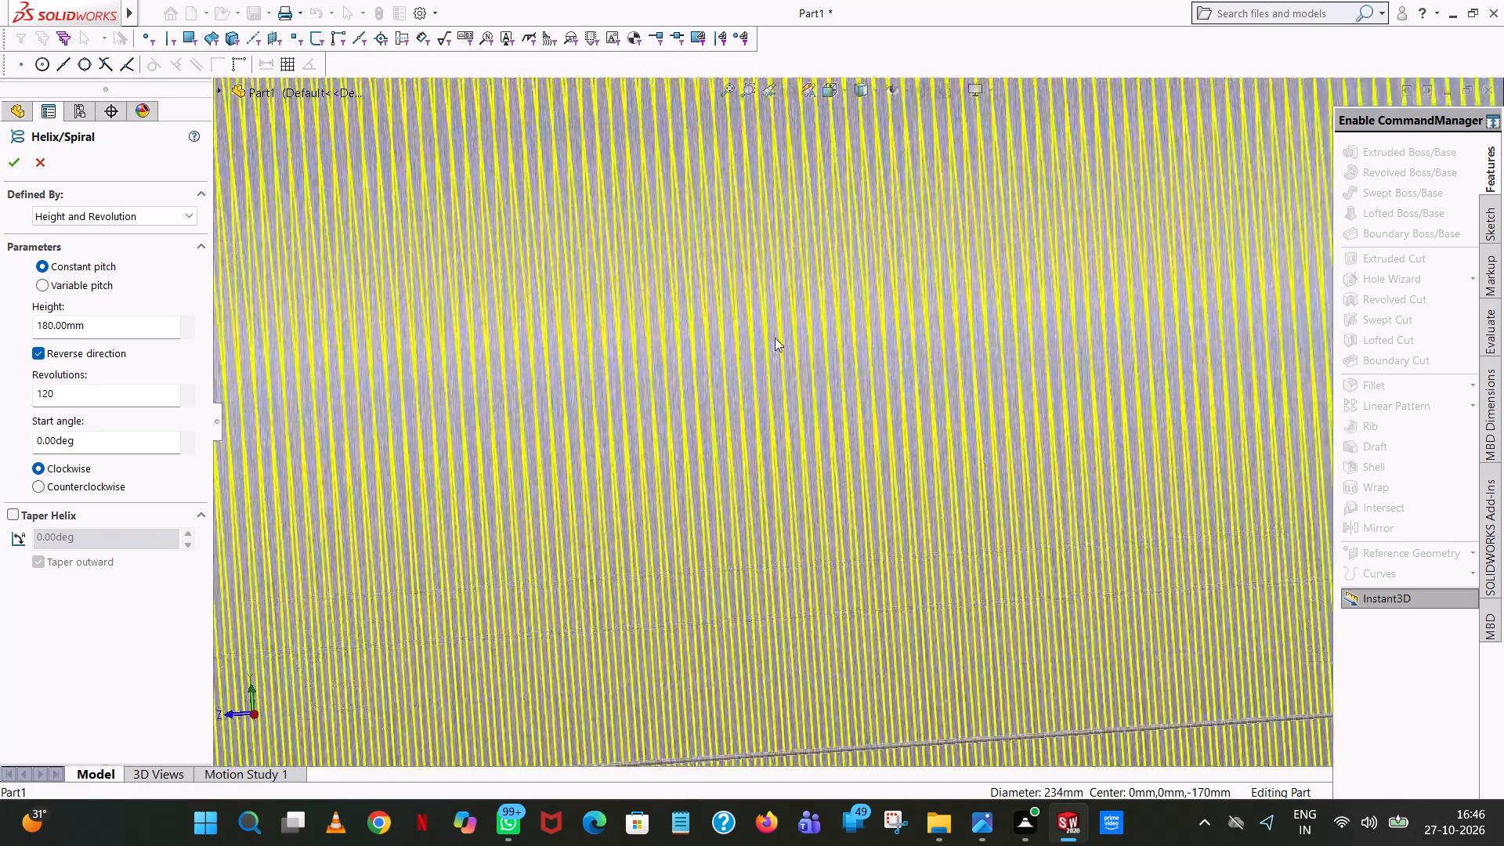
pyautogui.scroll(-13, 775, 338)
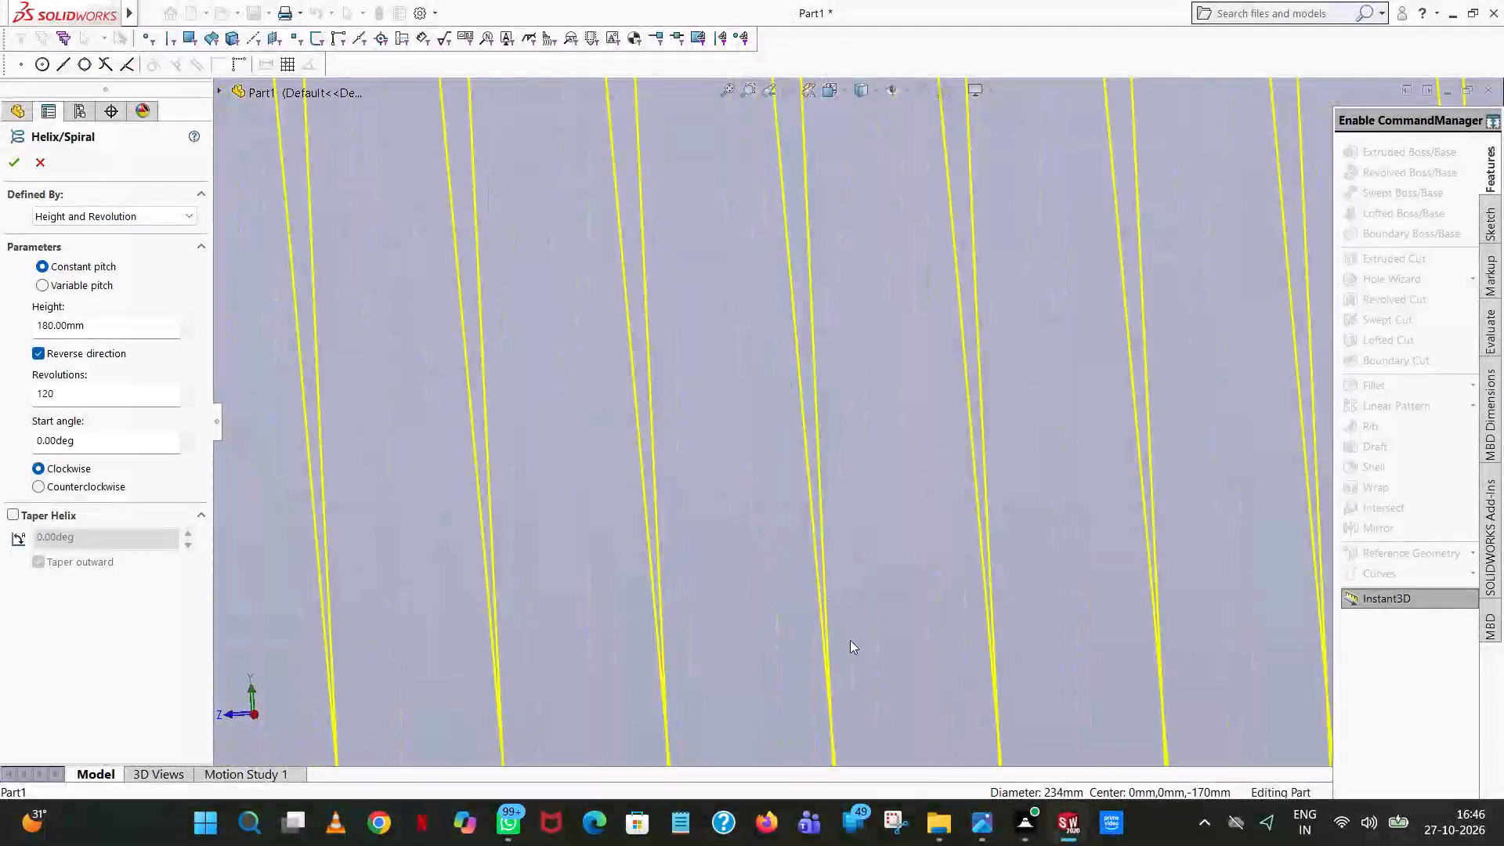
pyautogui.scroll(-4, 851, 641)
pyautogui.scroll(20, 851, 641)
pyautogui.scroll(15, 851, 641)
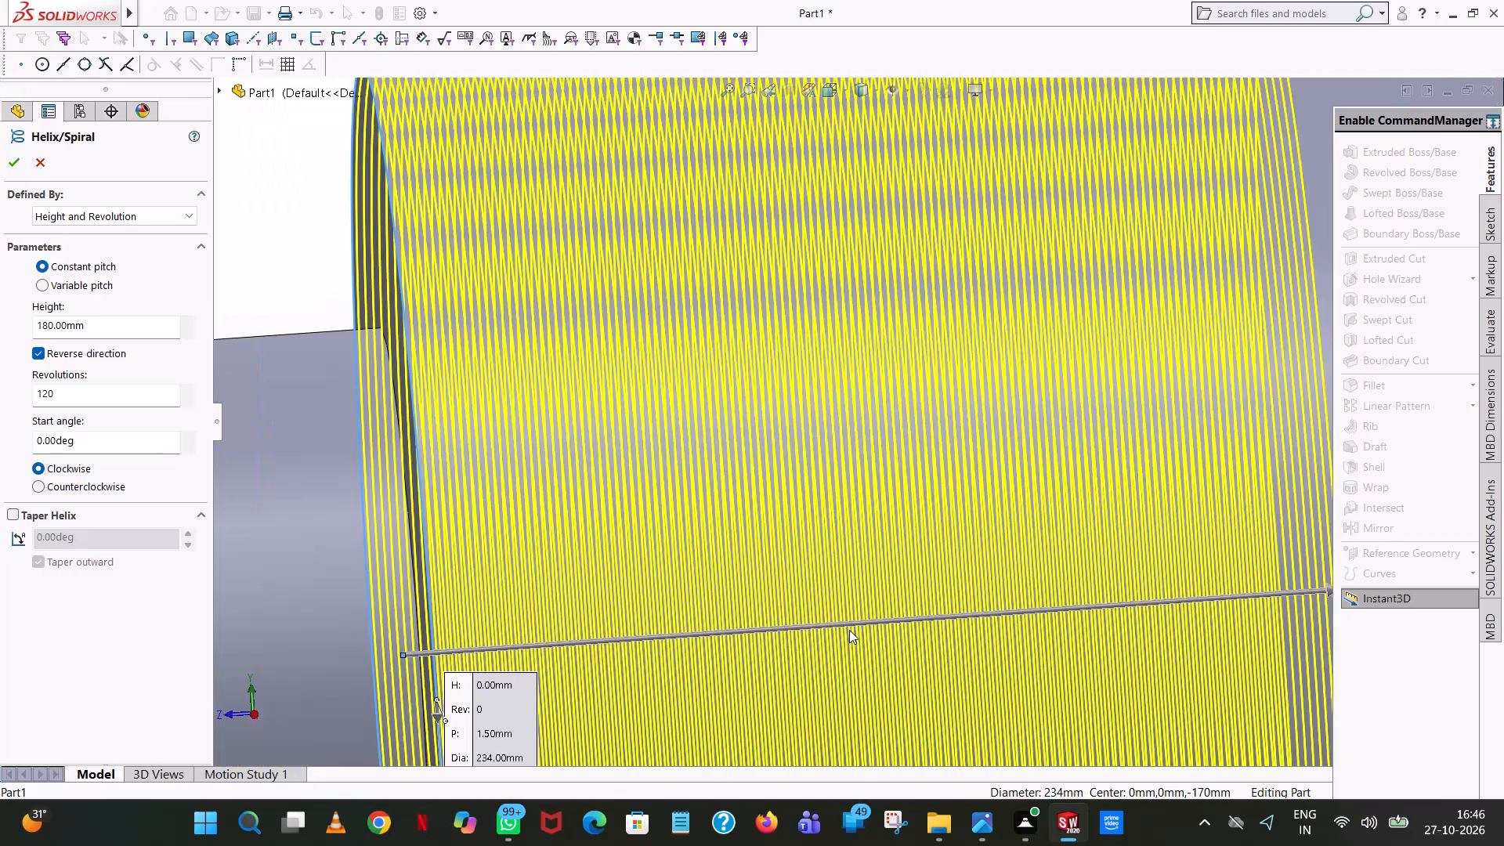
pyautogui.scroll(6, 849, 630)
# Set the helix's revolutions to 60.
pyautogui.click(74, 393)
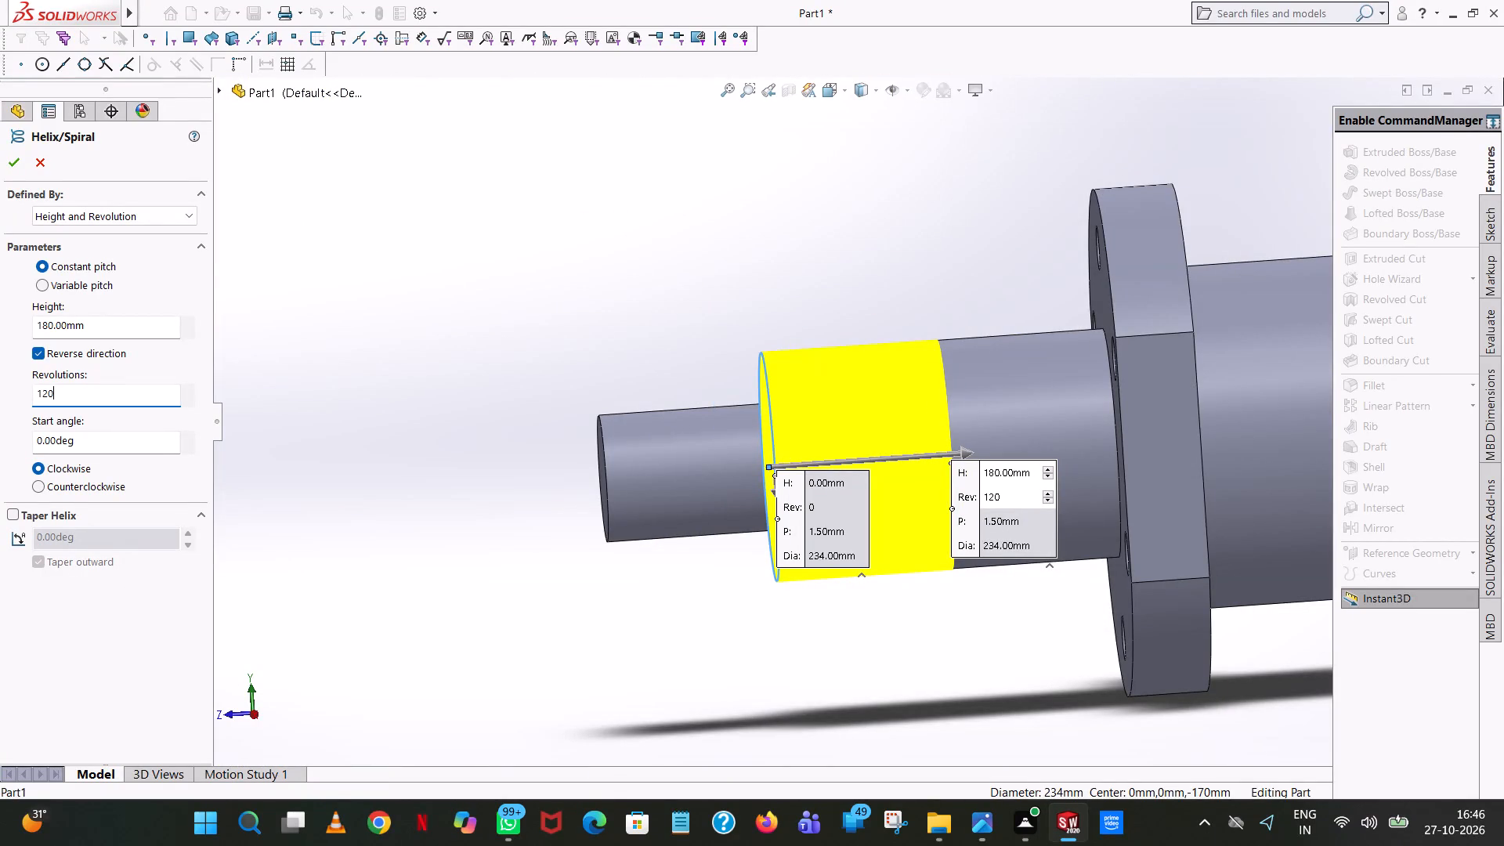
pyautogui.press('/')
pyautogui.press('8')
pyautogui.press('BackSpace')
pyautogui.press('2')
pyautogui.press('Return')
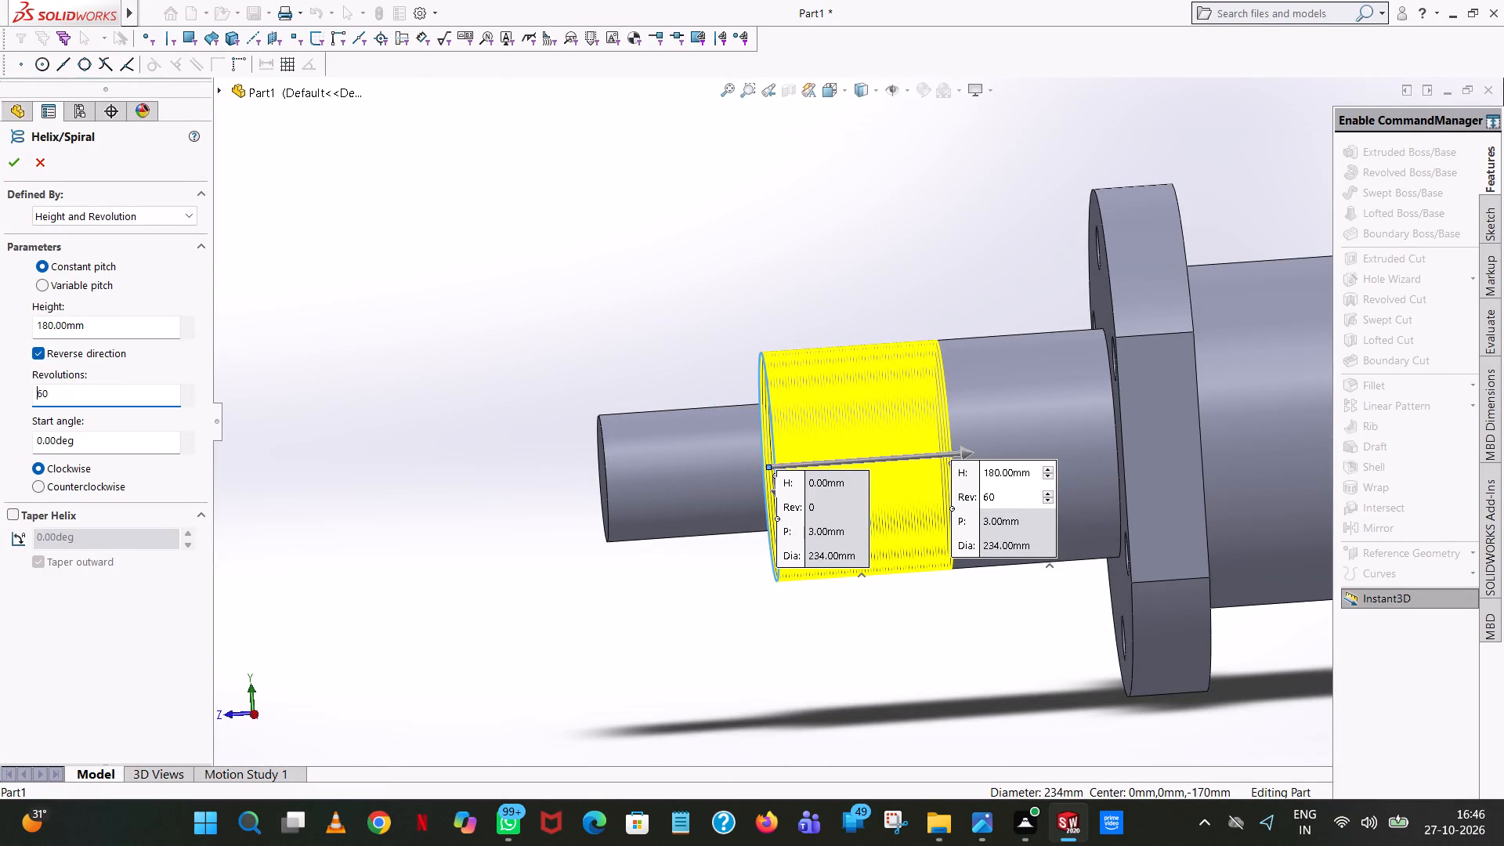
# Examine the spacing of the 60-revolution helix preview around the large boss, up close and from several angles.
pyautogui.click(845, 232)
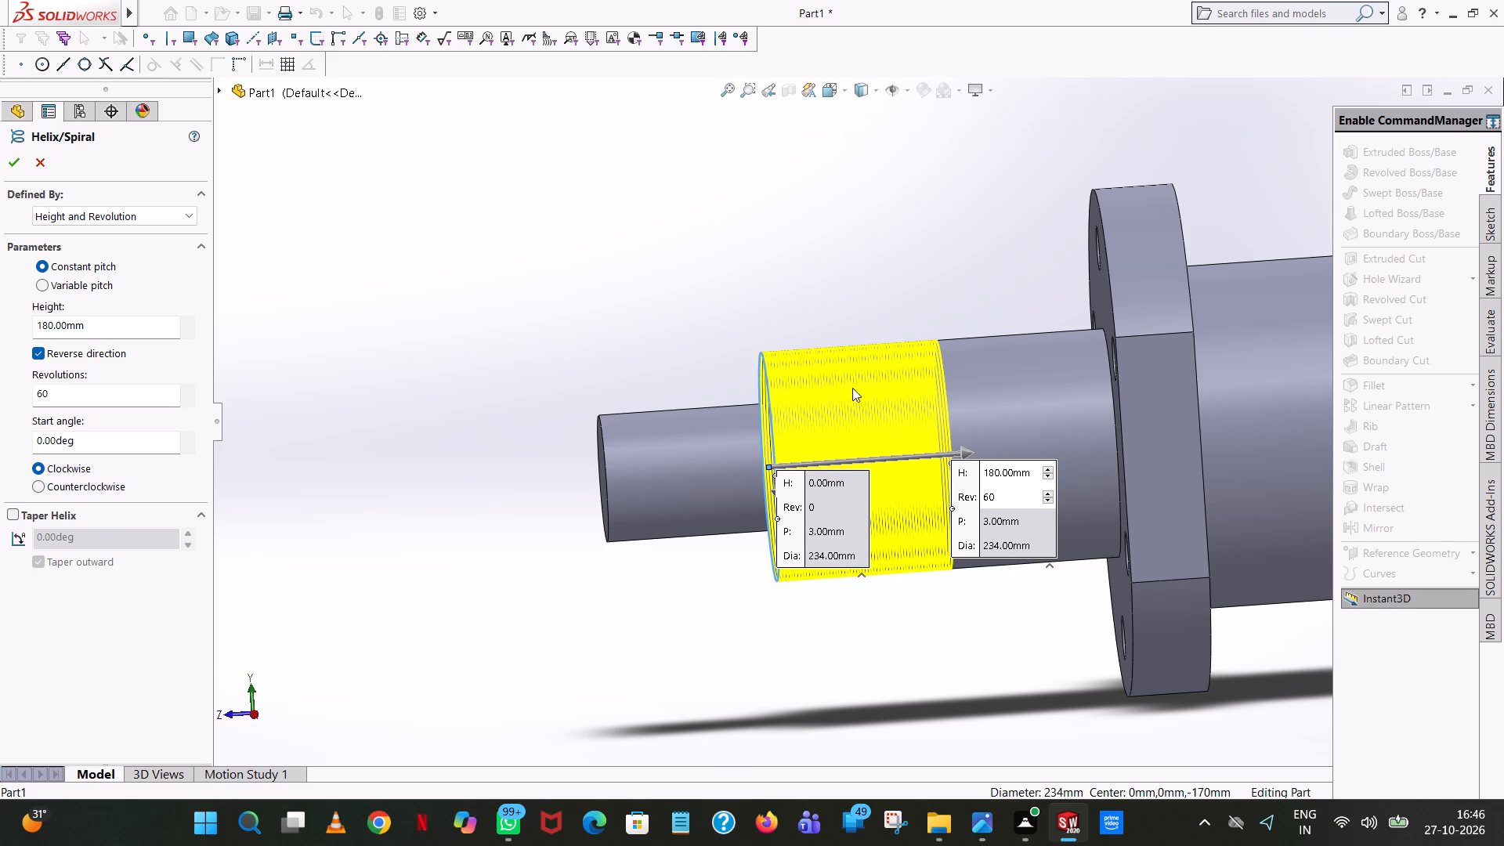
pyautogui.scroll(-9, 882, 403)
pyautogui.scroll(-4, 919, 457)
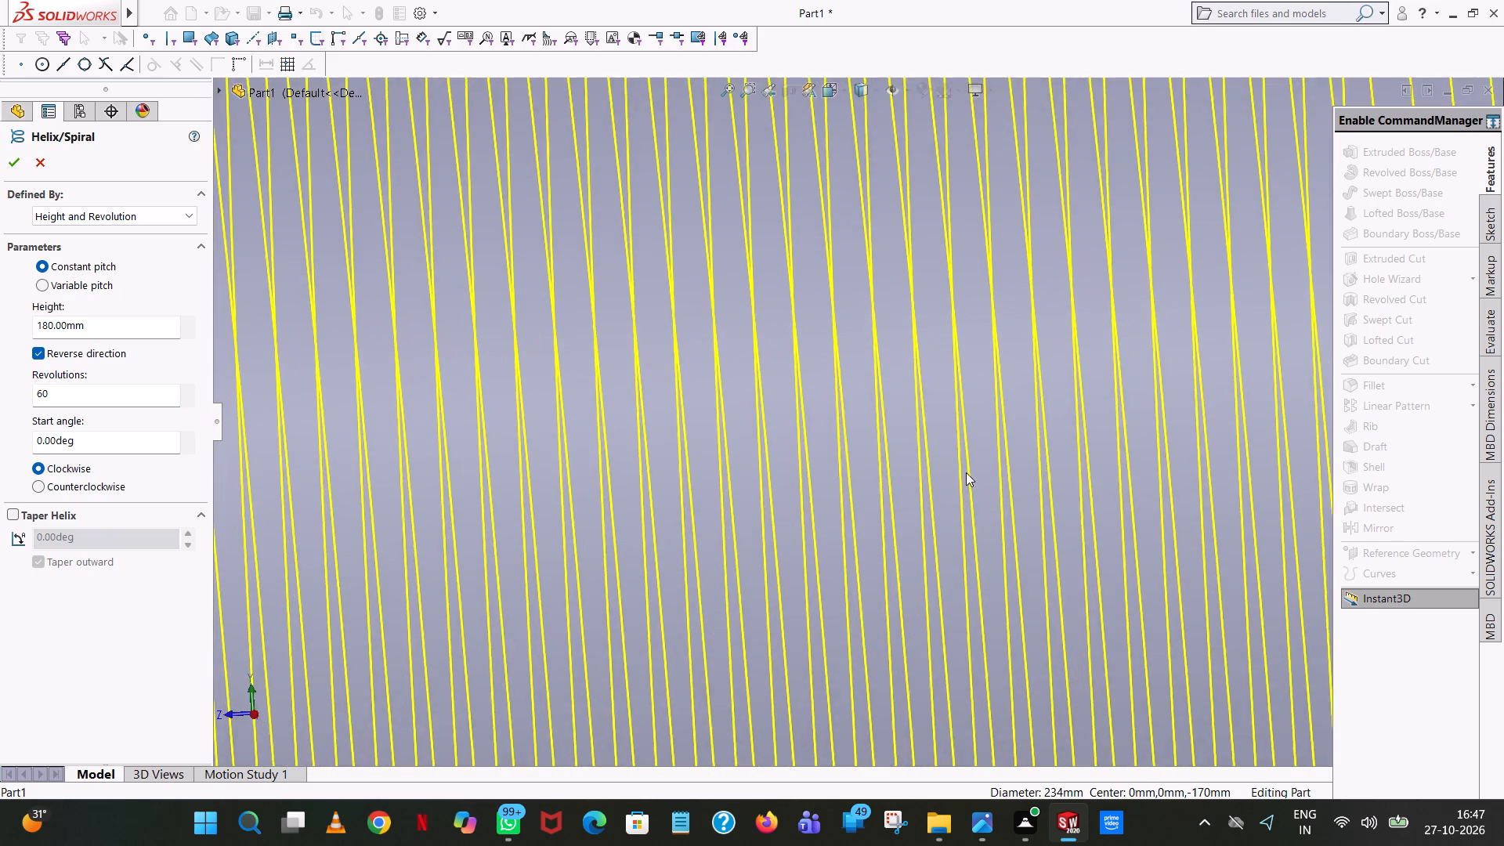
pyautogui.scroll(-2, 966, 472)
pyautogui.scroll(11, 967, 472)
pyautogui.moveTo(967, 472); pyautogui.dragTo(1142, 361, button='middle')
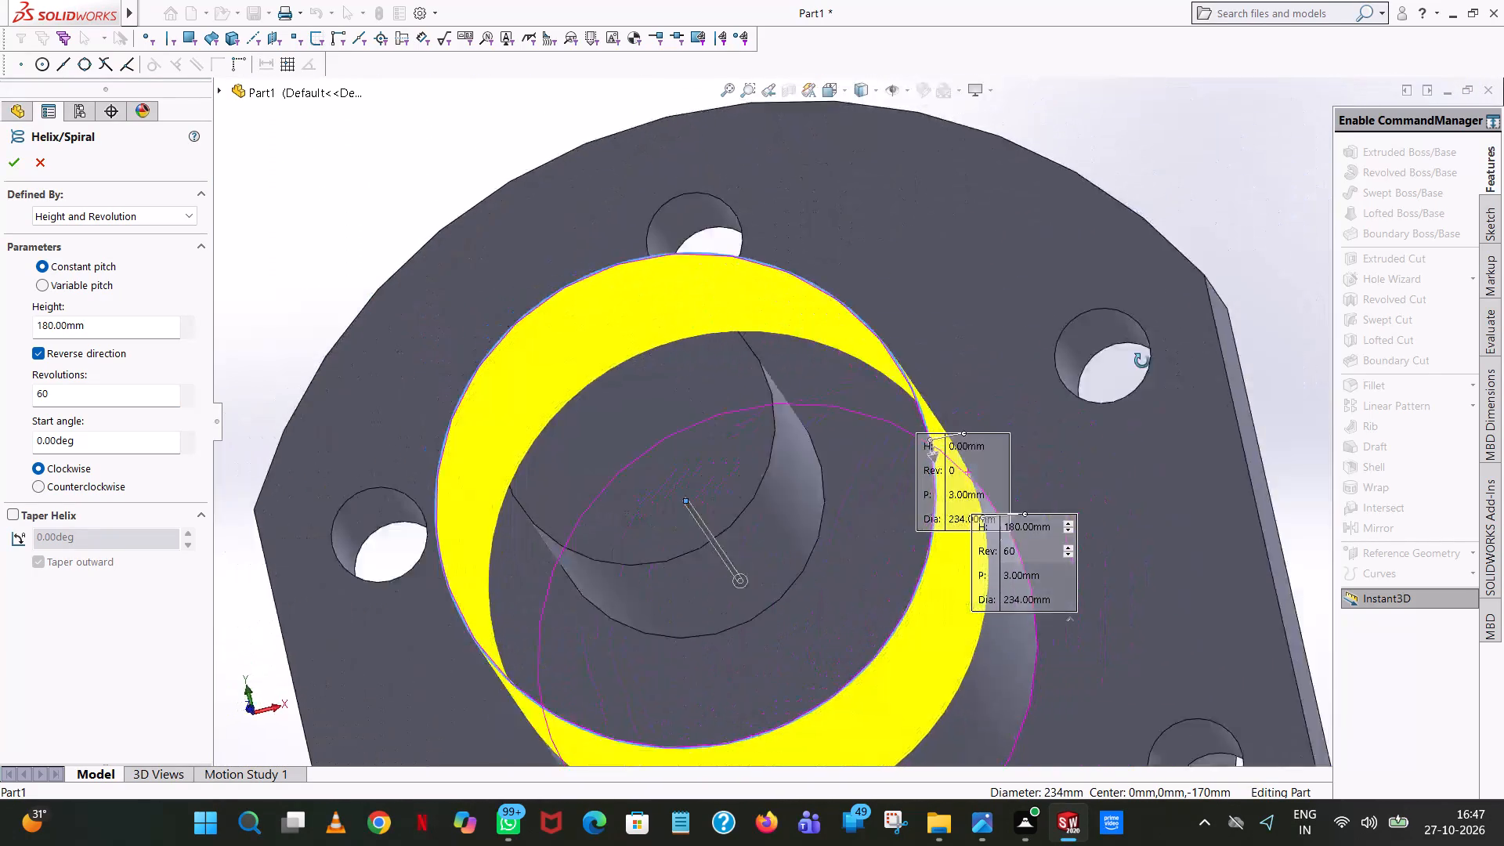
pyautogui.moveTo(1142, 361); pyautogui.dragTo(1272, 451, button='middle')
pyautogui.scroll(3, 1235, 461)
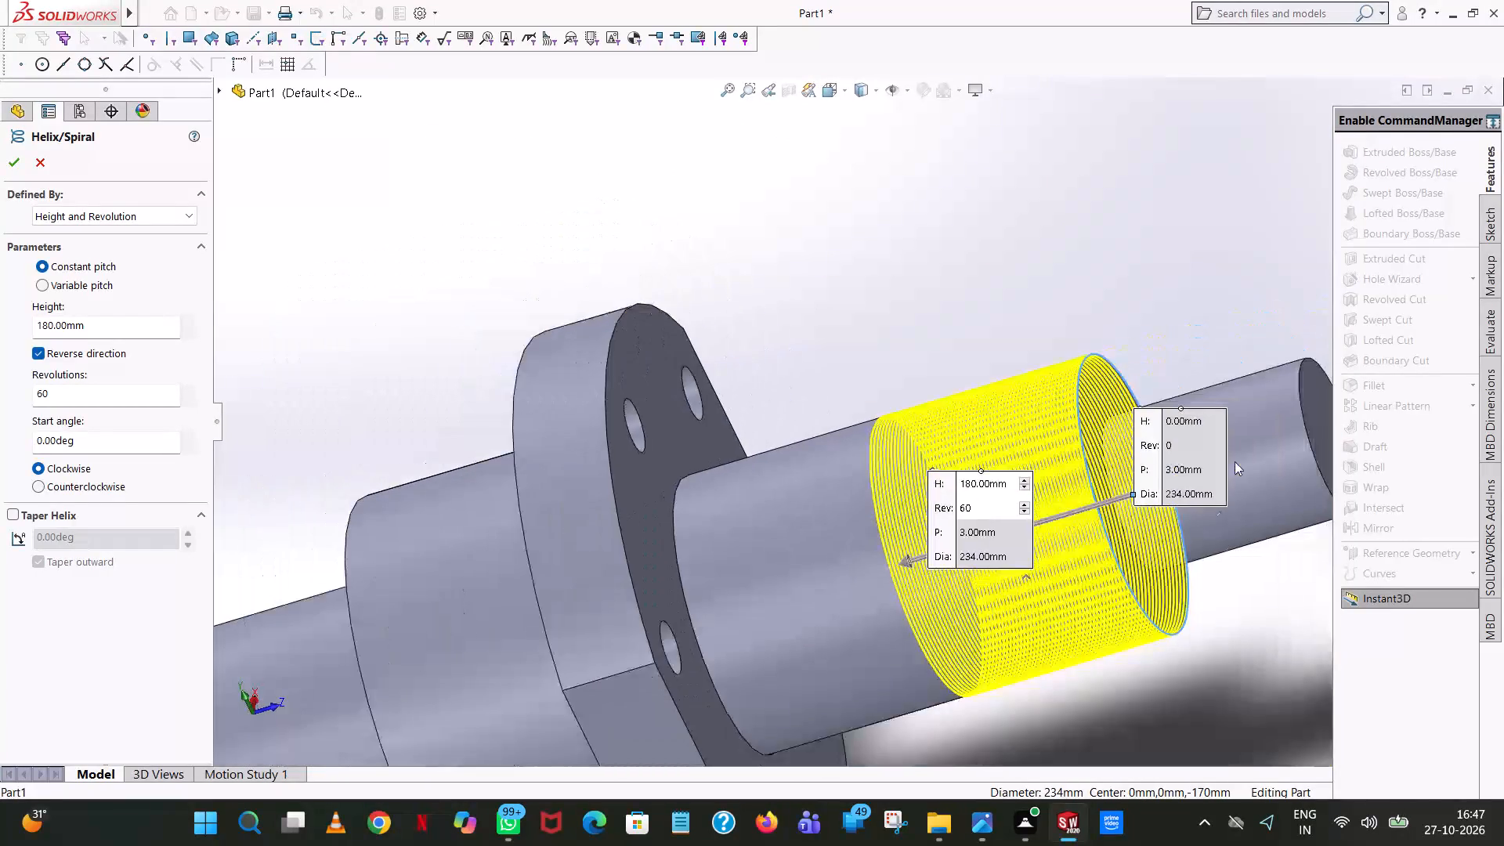
pyautogui.scroll(-15, 1029, 461)
pyautogui.scroll(8, 1006, 456)
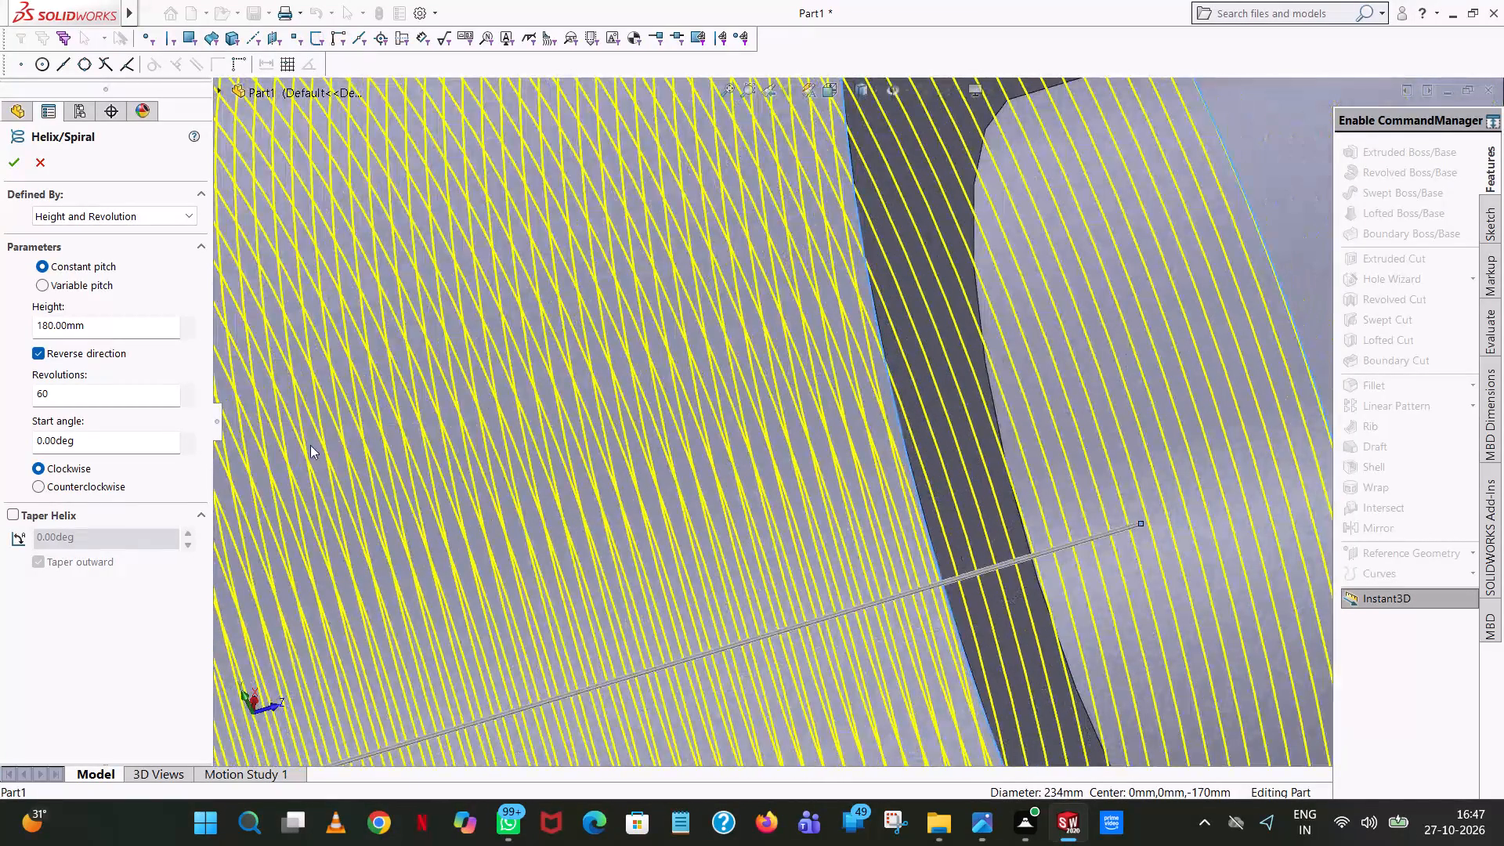
# Set the helix's revolutions to 30.
pyautogui.click(76, 394)
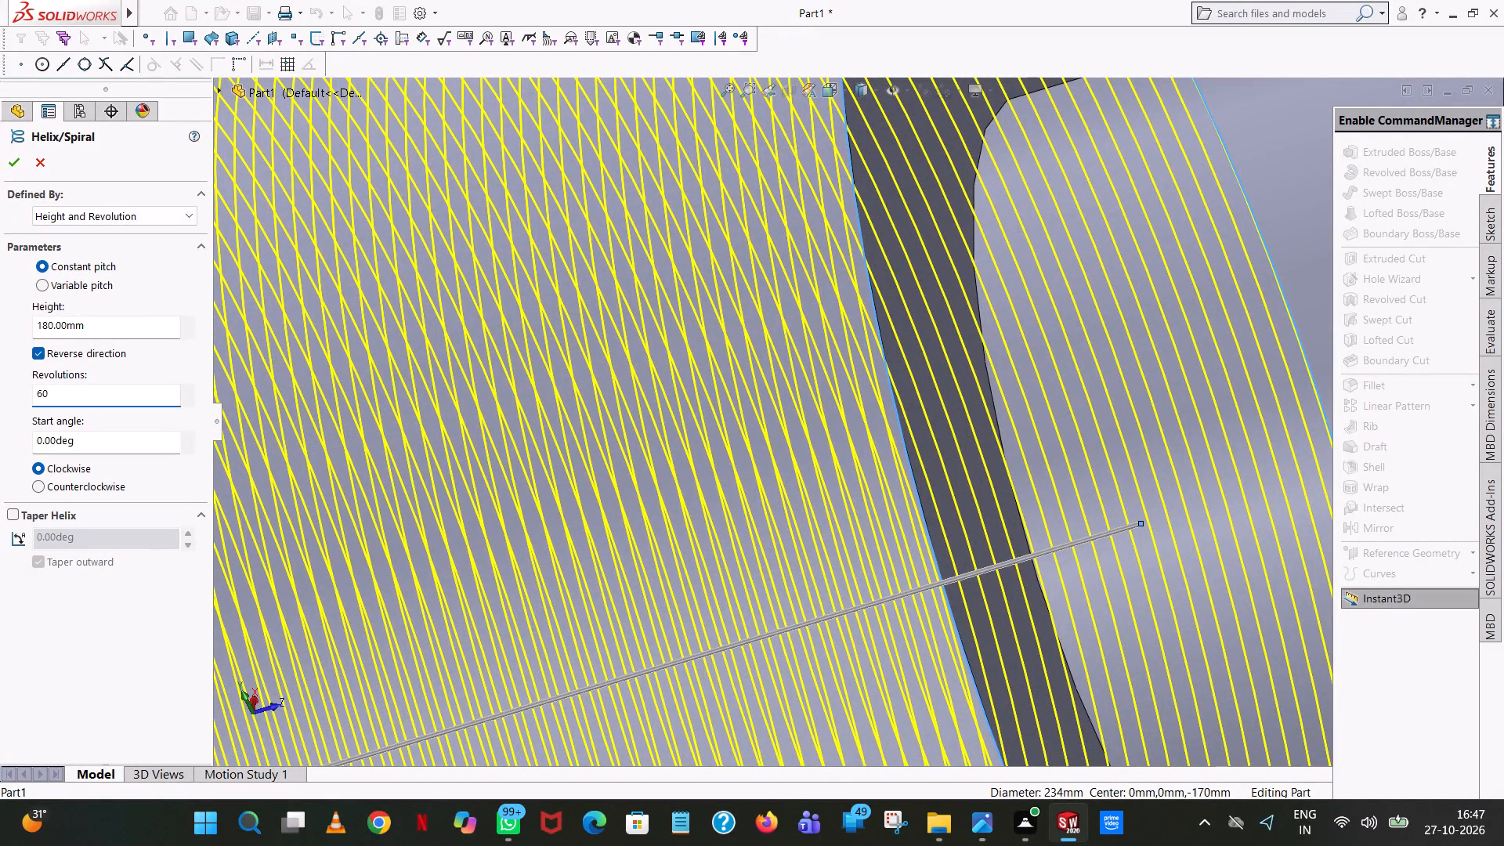
pyautogui.write('/2')
pyautogui.press('Return')
# Examine the gaps between the 30-revolution helix preview's turns, up close and from several angles.
pyautogui.scroll(9, 76, 394)
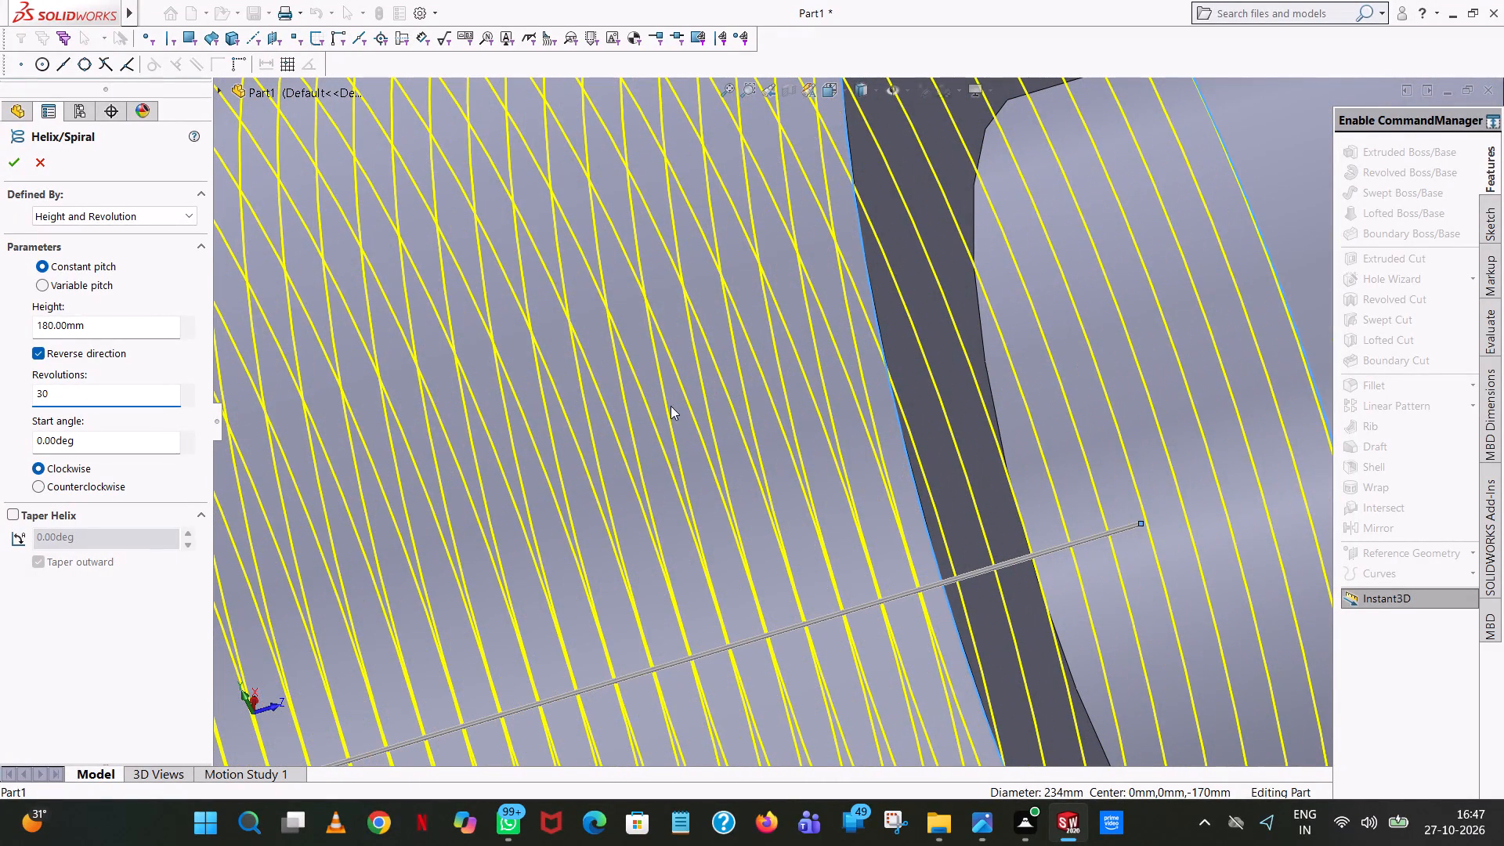
pyautogui.scroll(6, 641, 342)
pyautogui.click(1092, 184)
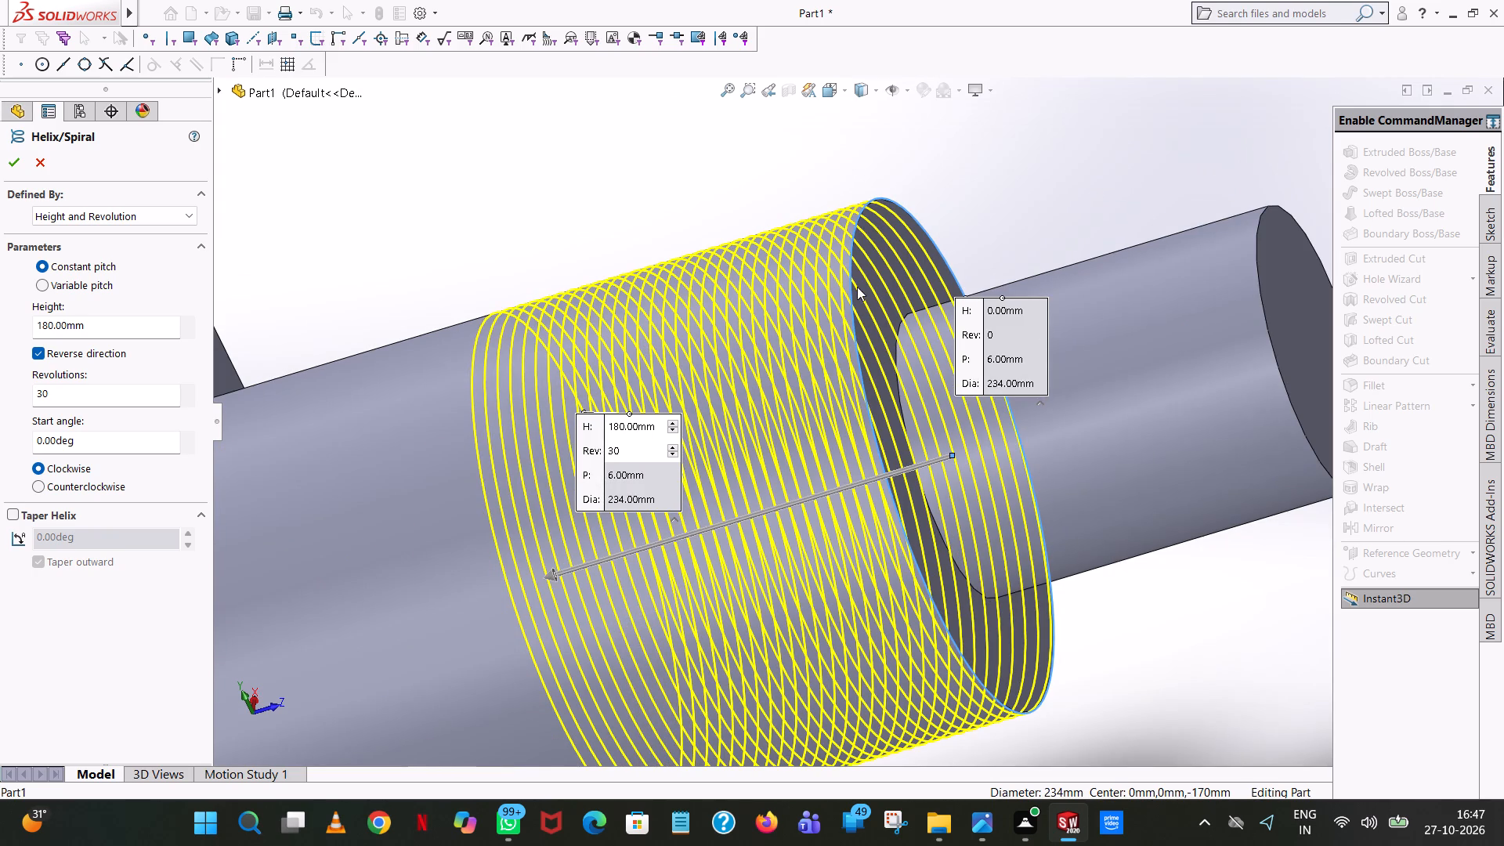
pyautogui.moveTo(857, 287); pyautogui.dragTo(912, 327, button='middle')
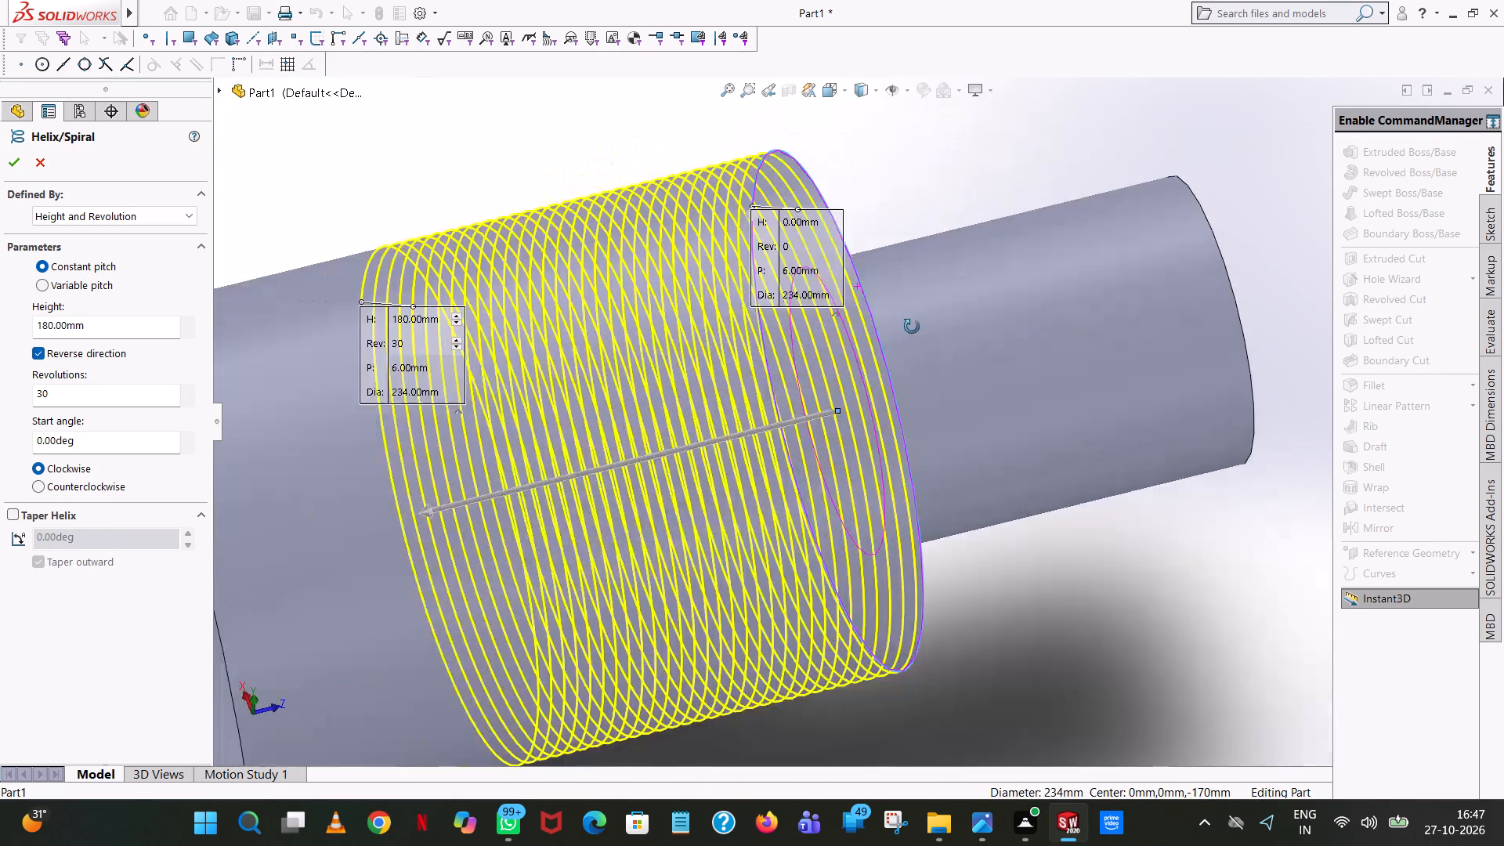
pyautogui.moveTo(912, 327); pyautogui.dragTo(911, 327, button='middle')
pyautogui.moveTo(908, 327); pyautogui.dragTo(890, 327, button='middle')
pyautogui.scroll(-3, 787, 295)
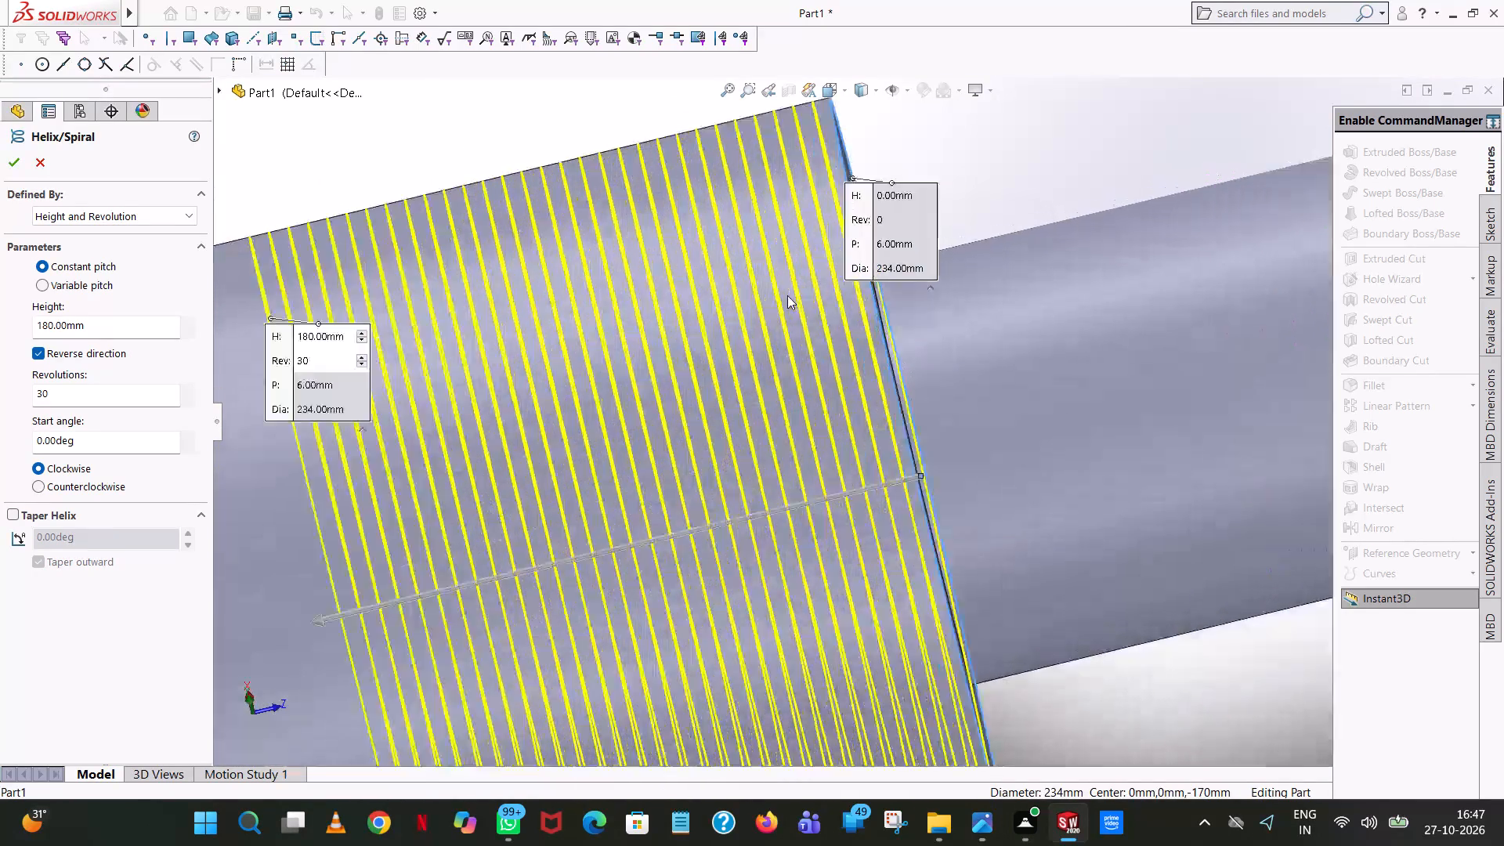
pyautogui.scroll(-13, 787, 295)
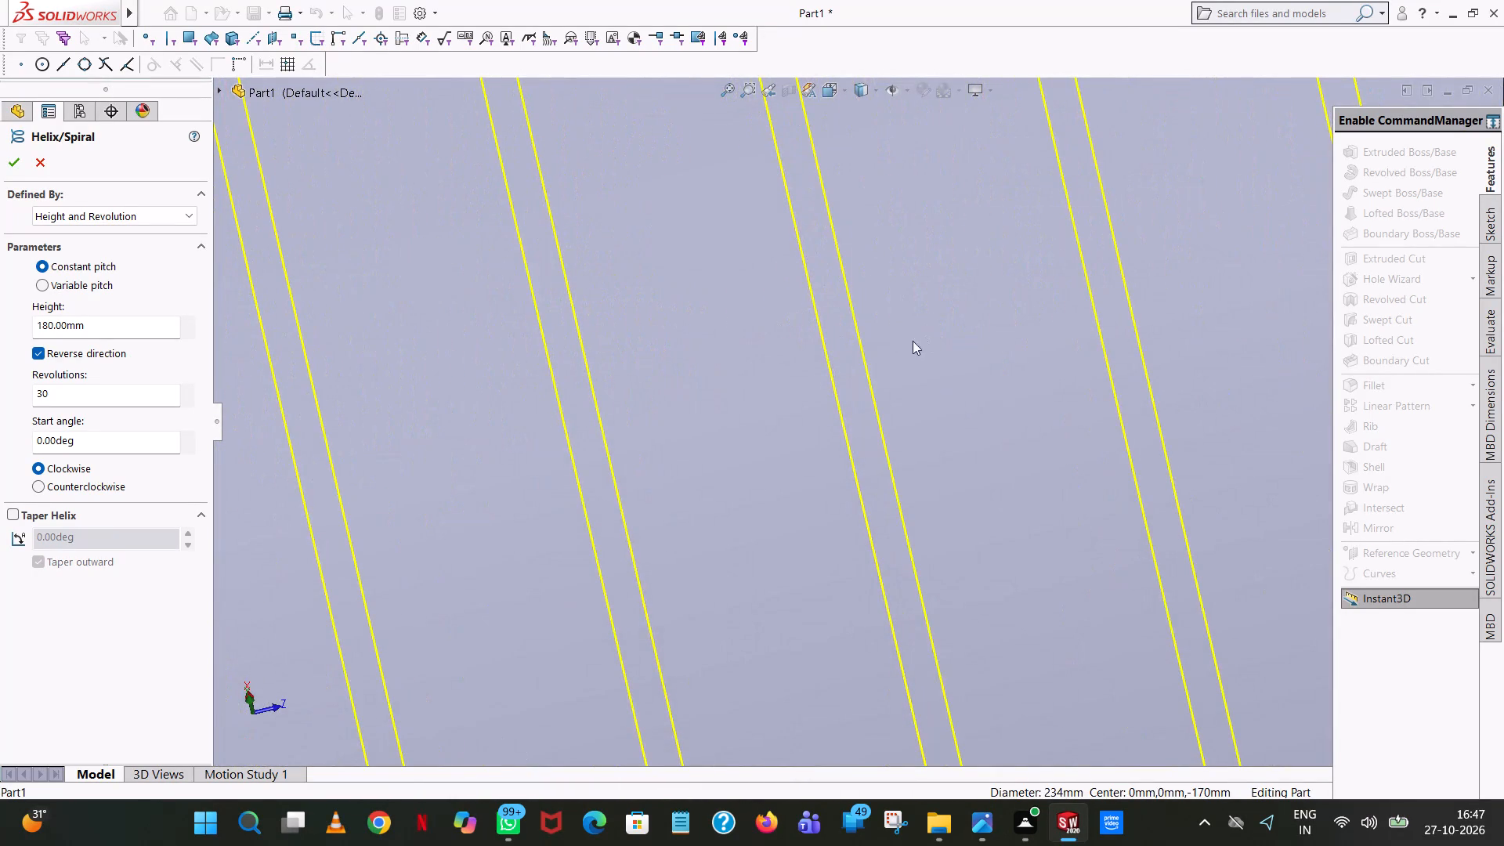
pyautogui.scroll(-7, 913, 341)
pyautogui.scroll(20, 692, 407)
pyautogui.scroll(11, 692, 407)
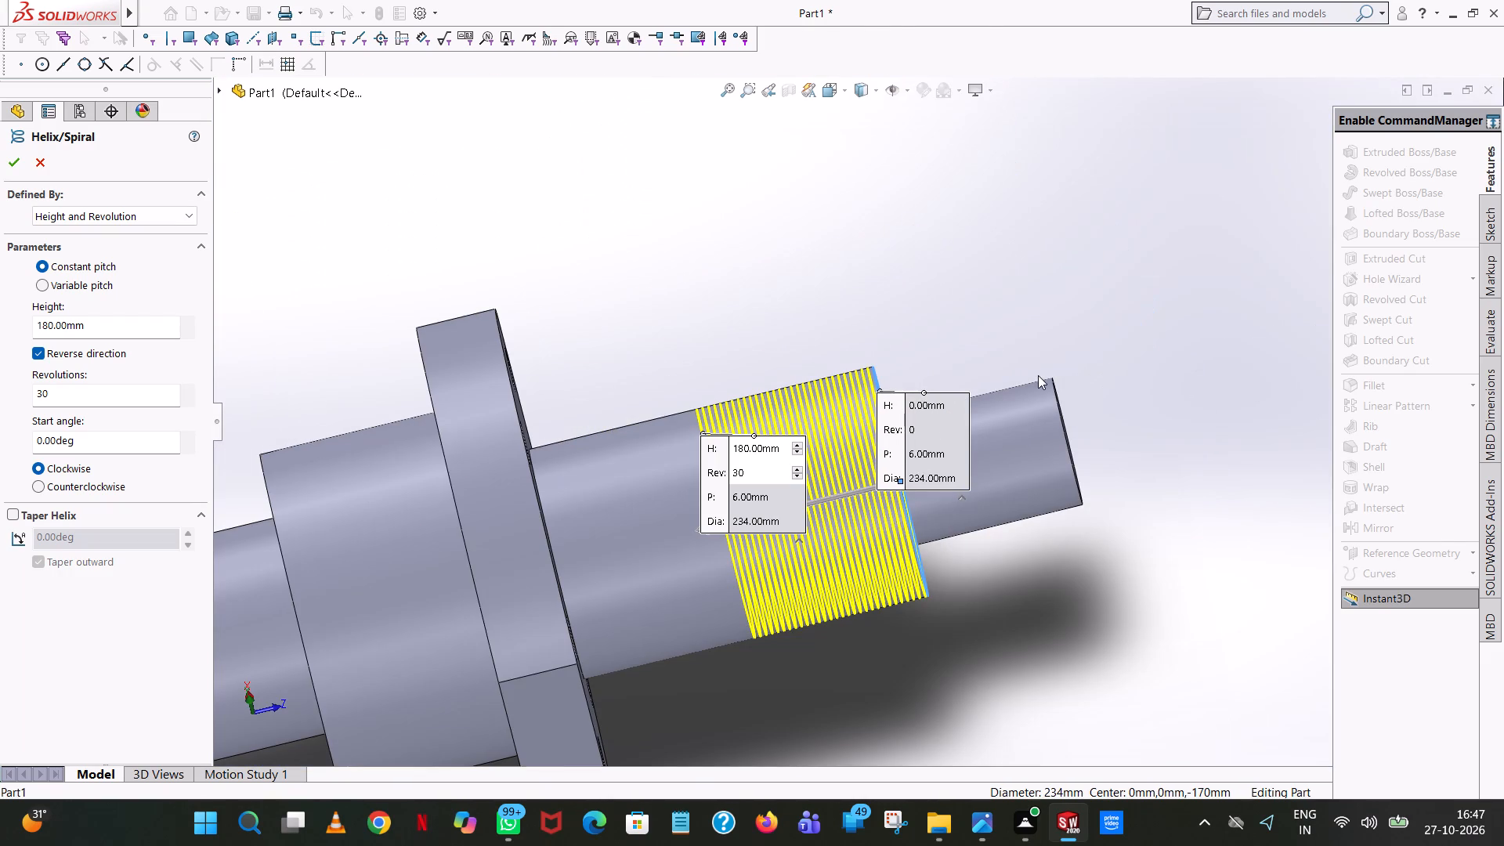
pyautogui.moveTo(1083, 418); pyautogui.dragTo(923, 616, button='middle')
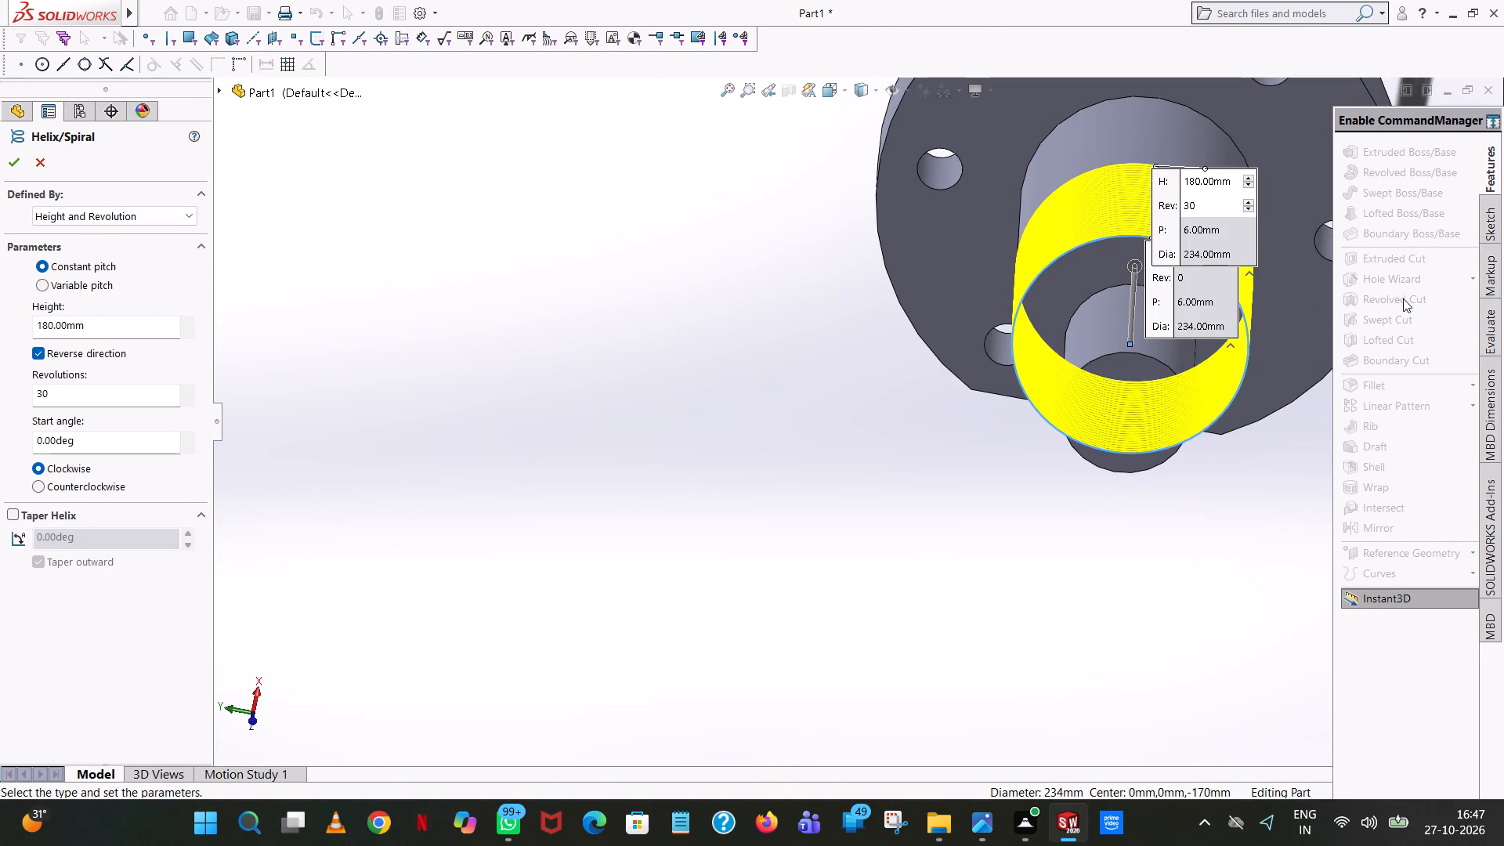
# Accept the helix on the large boss and clear the selection.
pyautogui.click(11, 163)
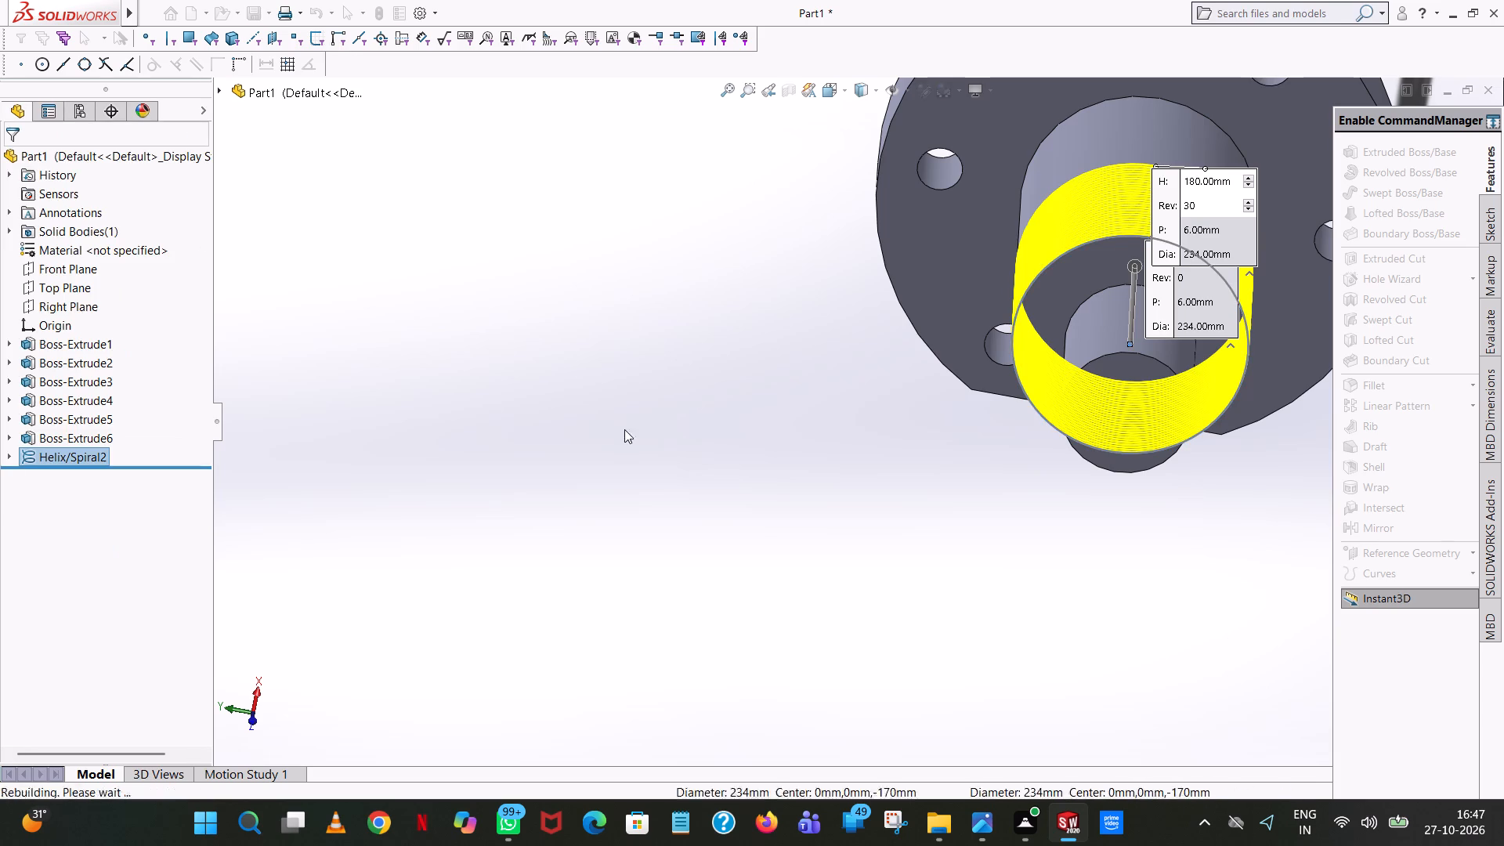
pyautogui.click(624, 429)
# Start a Swept Boss/Base with a 6 mm circular profile and pick the helix around the large boss as its path.
pyautogui.moveTo(1177, 414); pyautogui.dragTo(1005, 448, button='middle')
pyautogui.scroll(1, 1177, 414)
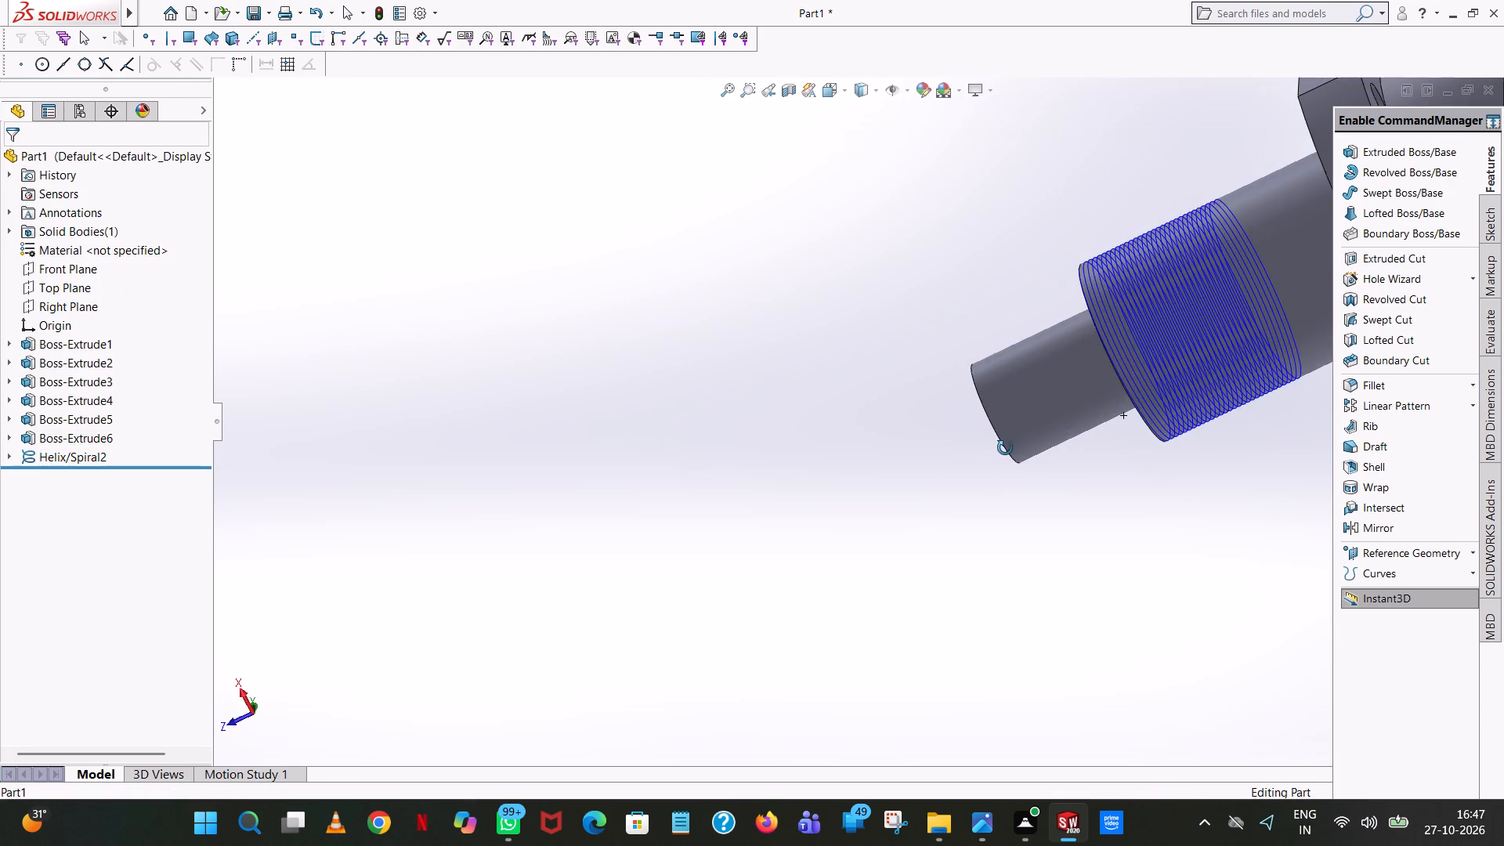
pyautogui.moveTo(1005, 448); pyautogui.dragTo(1008, 450, button='middle')
pyautogui.click(1397, 196)
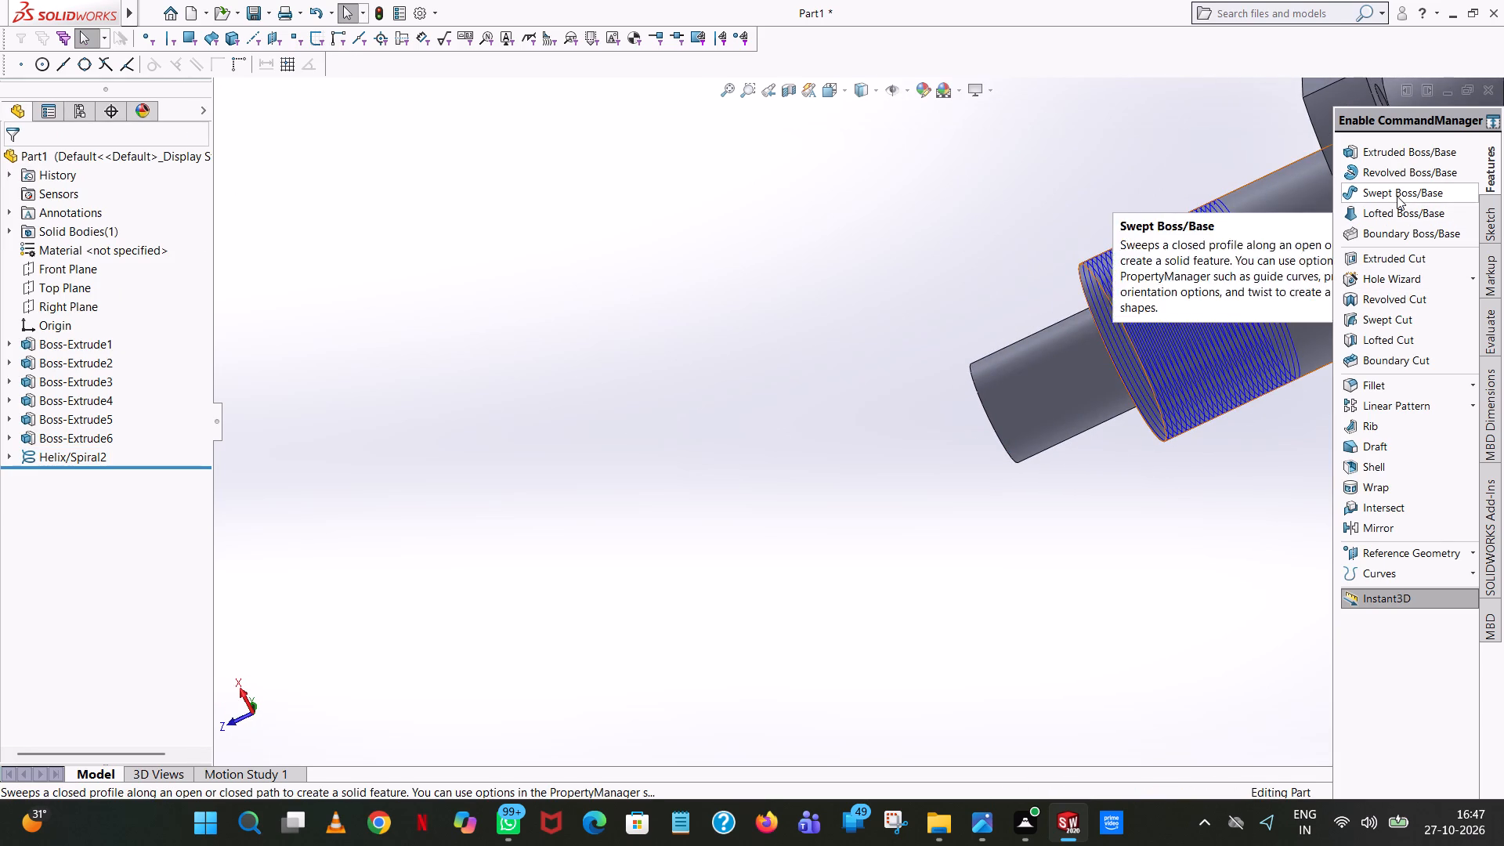
pyautogui.click(43, 230)
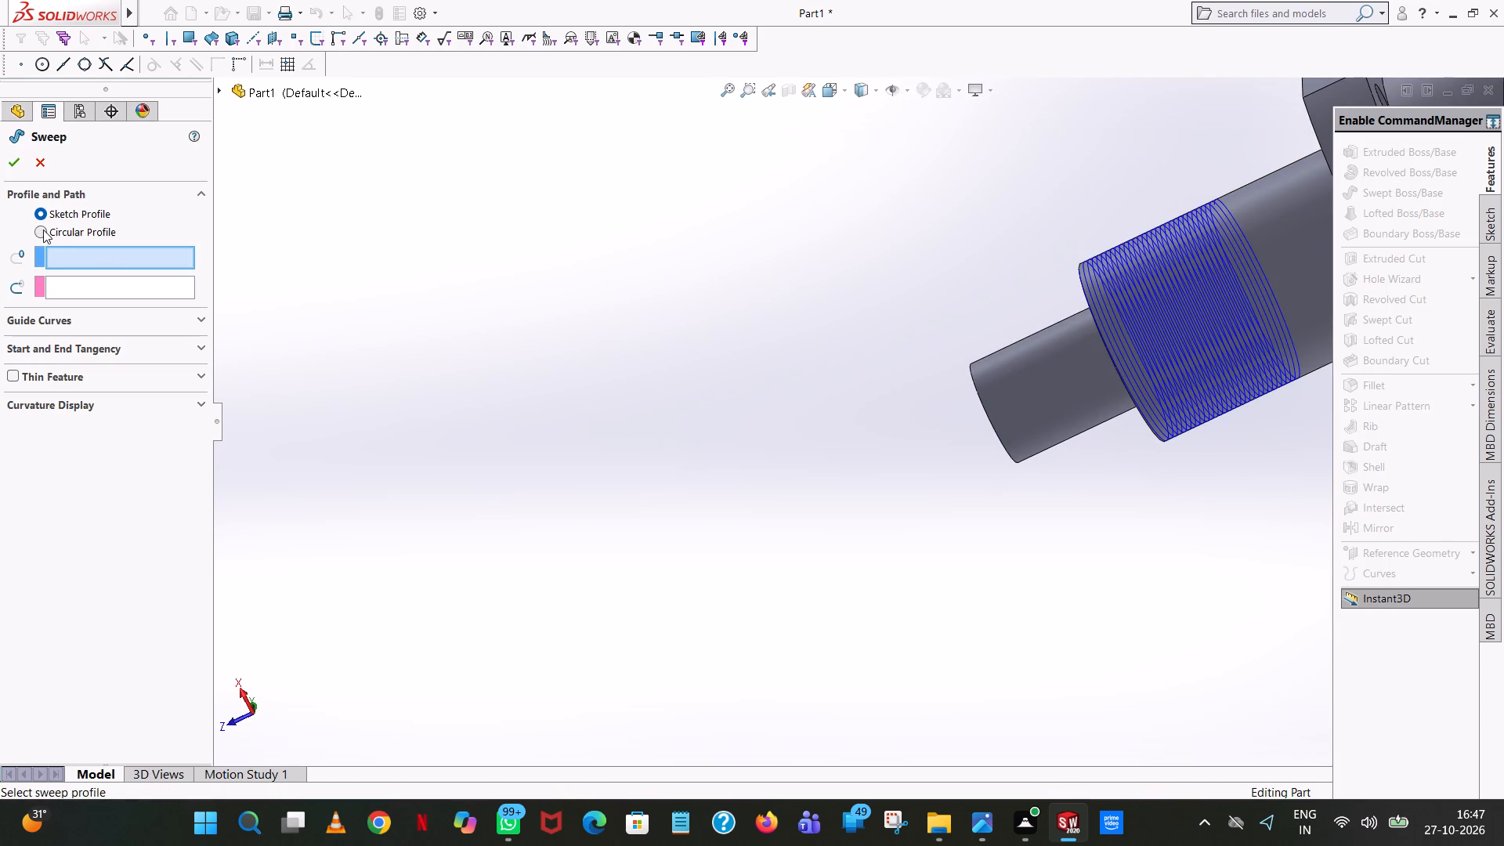
pyautogui.doubleClick(89, 287)
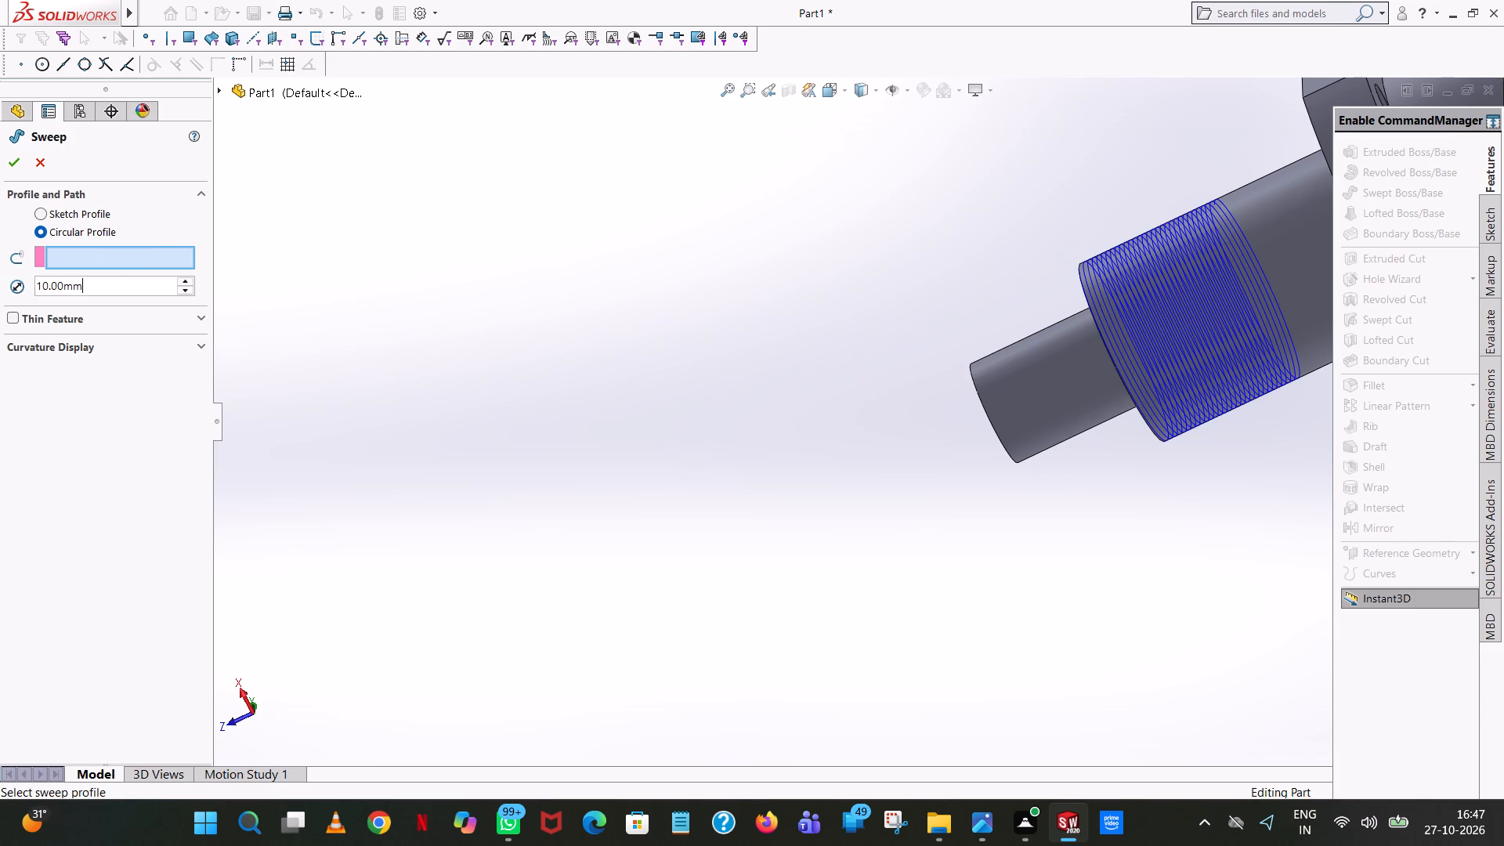
pyautogui.press('6')
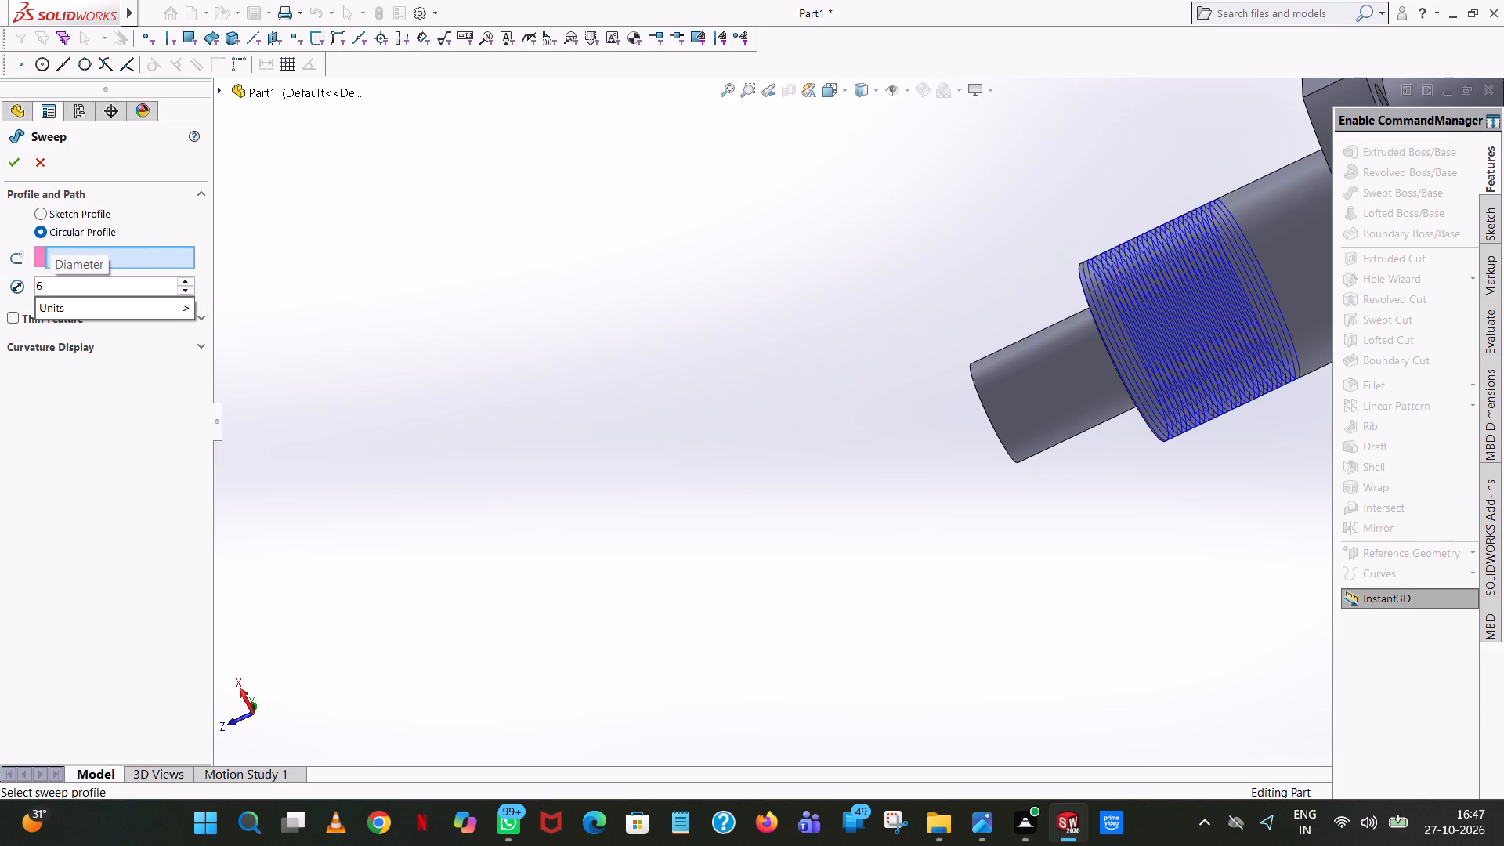
pyautogui.click(773, 256)
pyautogui.click(1112, 338)
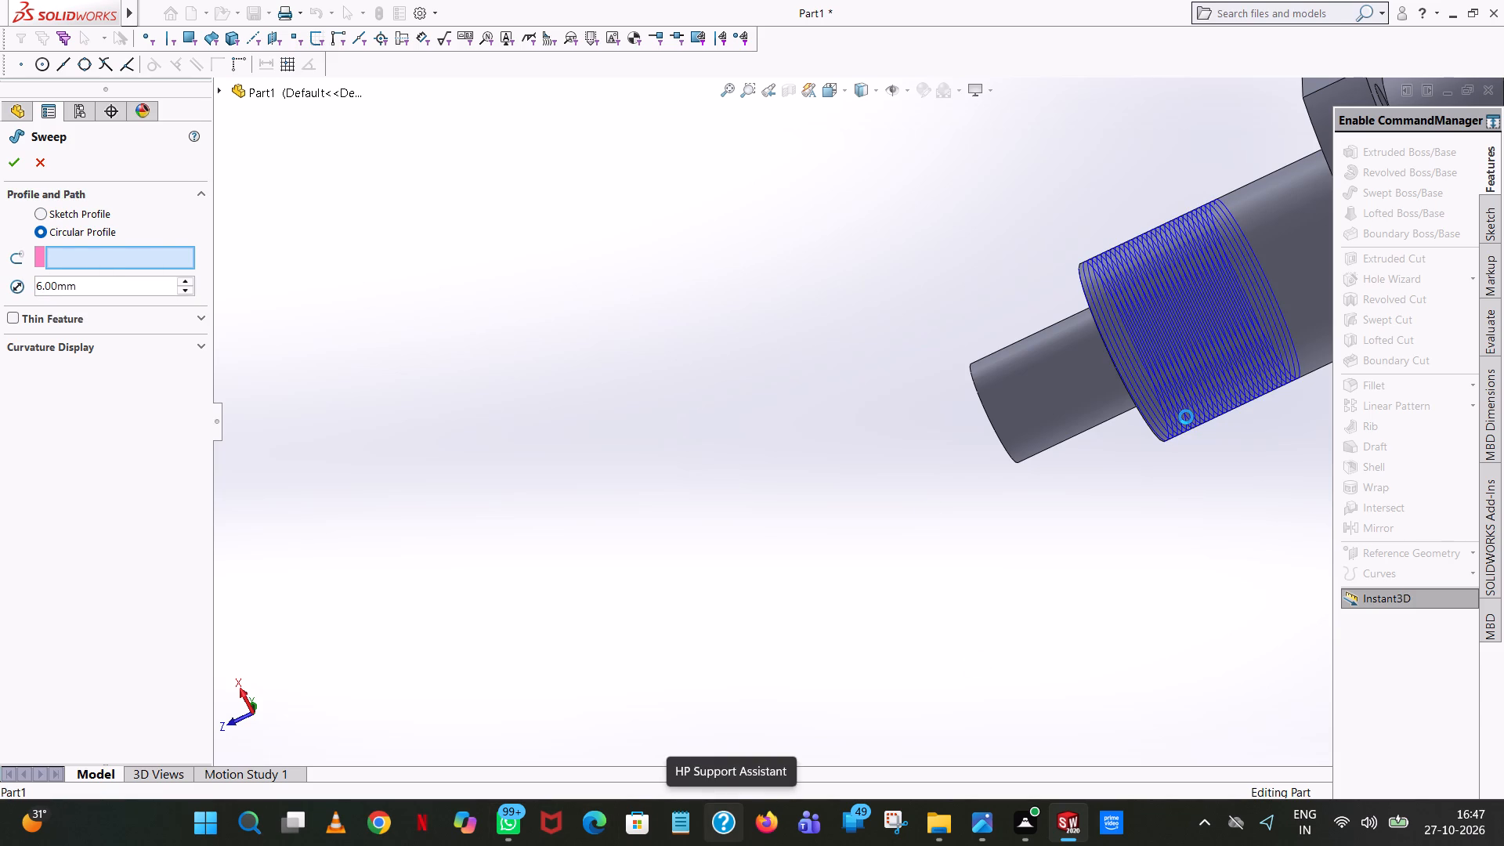
pyautogui.moveTo(1191, 401); pyautogui.dragTo(1310, 367, button='middle')
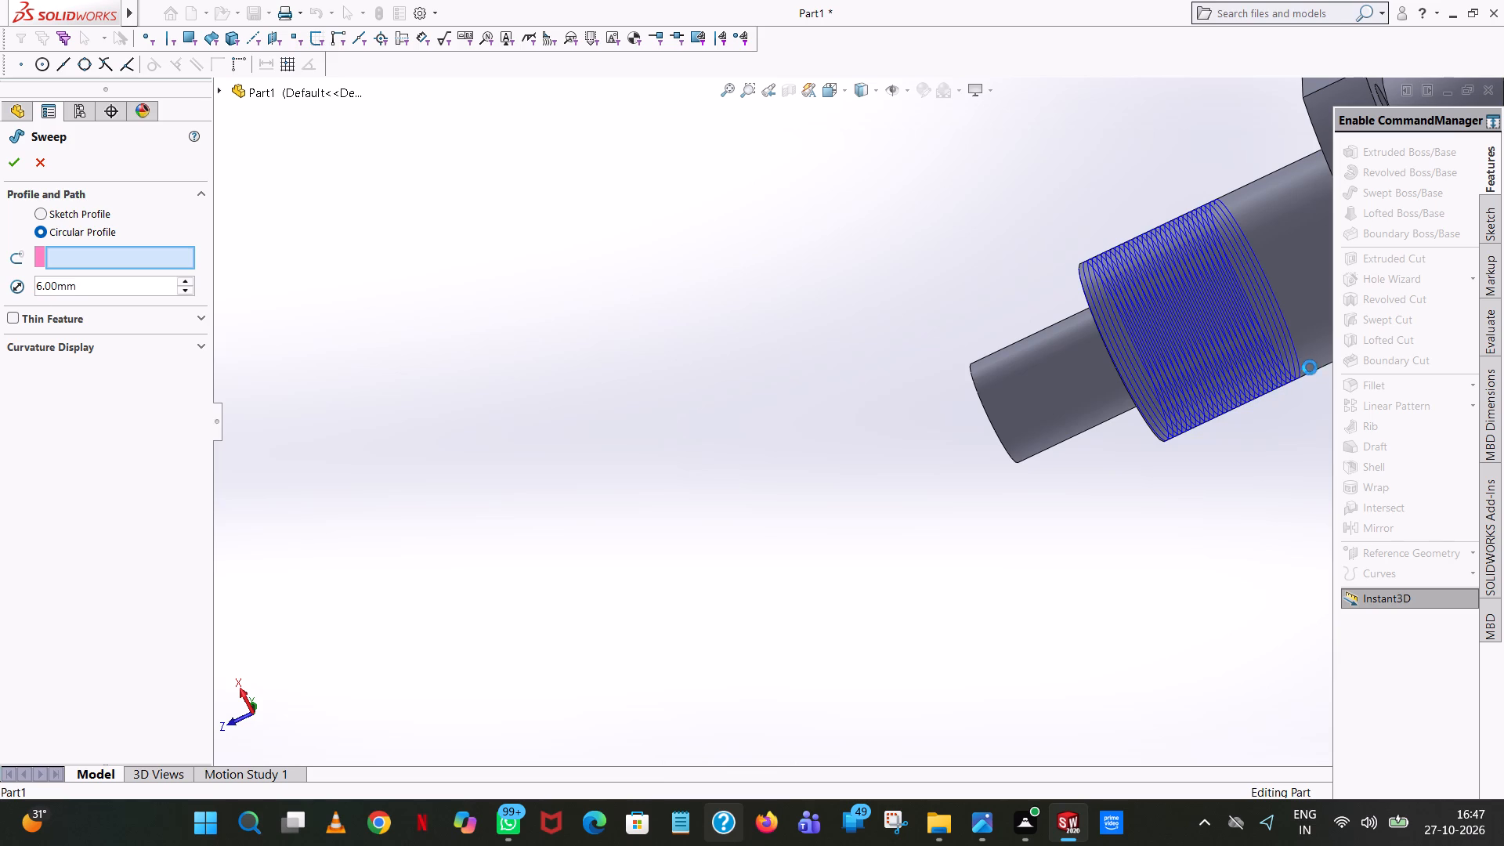
pyautogui.moveTo(1310, 367); pyautogui.dragTo(1311, 359, button='middle')
pyautogui.scroll(1, 1311, 359)
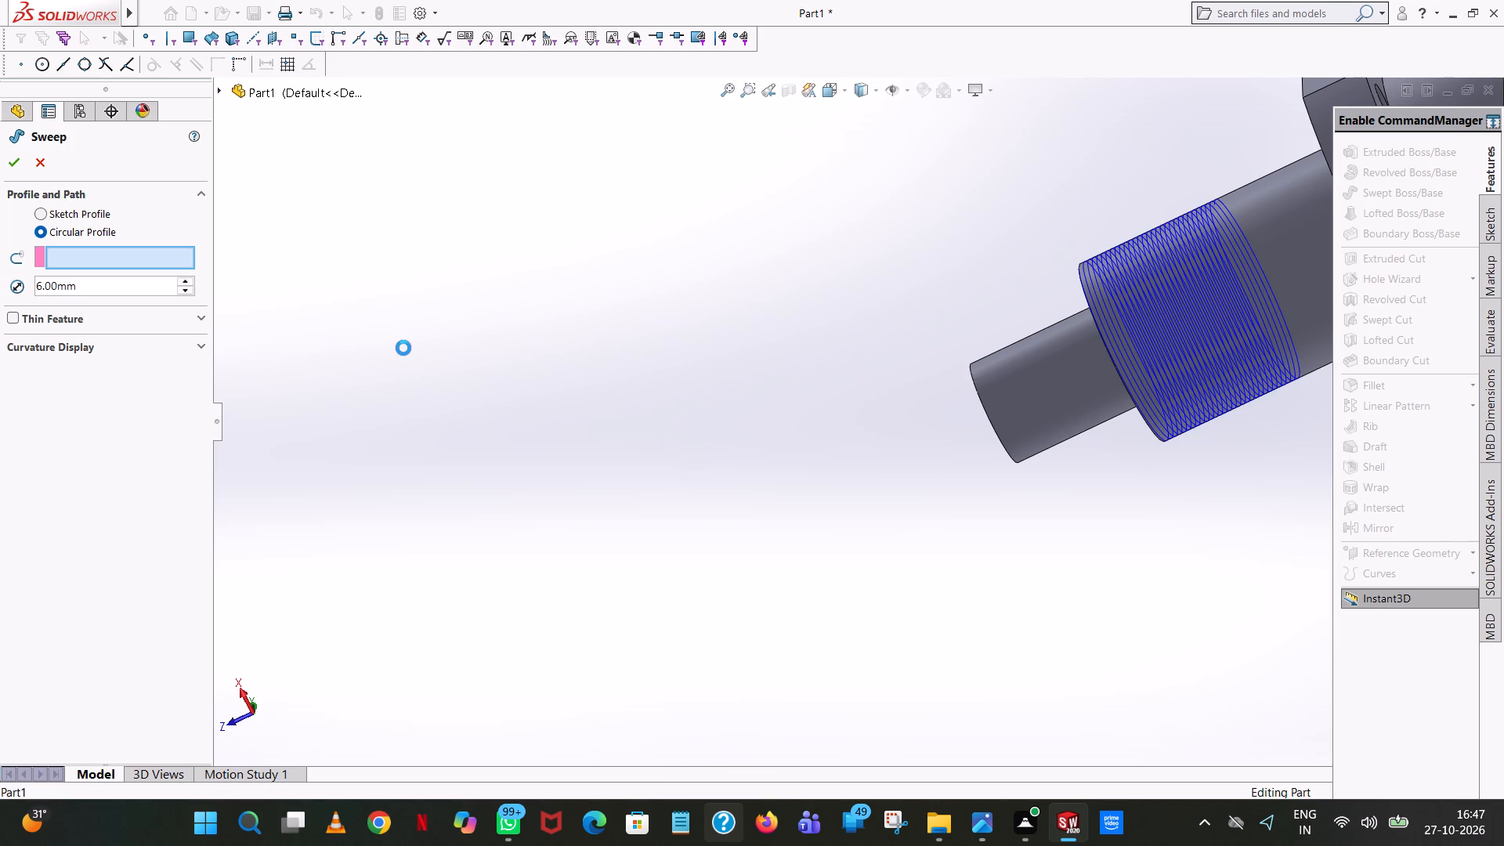
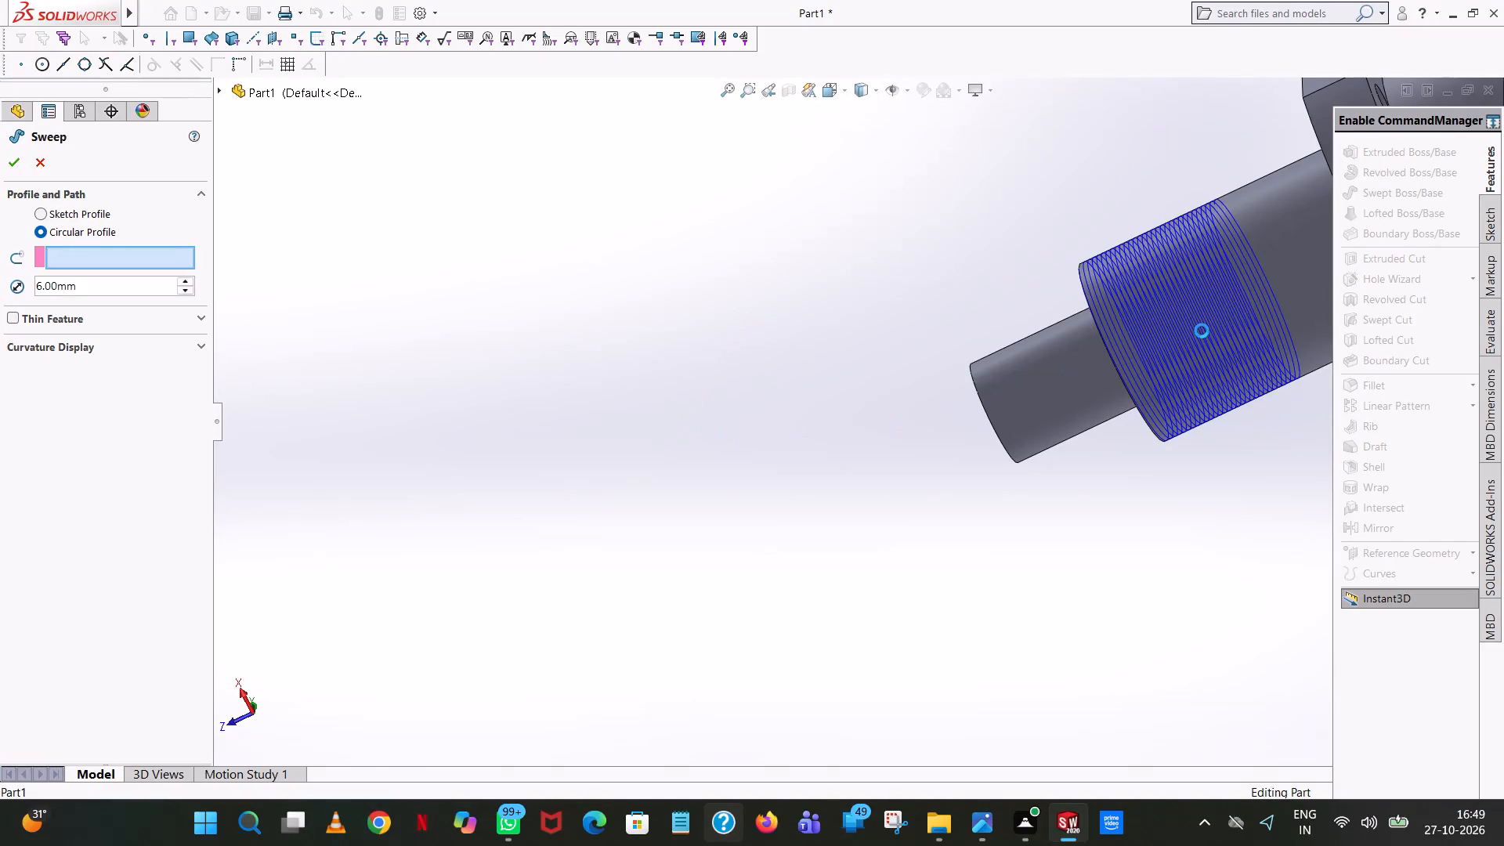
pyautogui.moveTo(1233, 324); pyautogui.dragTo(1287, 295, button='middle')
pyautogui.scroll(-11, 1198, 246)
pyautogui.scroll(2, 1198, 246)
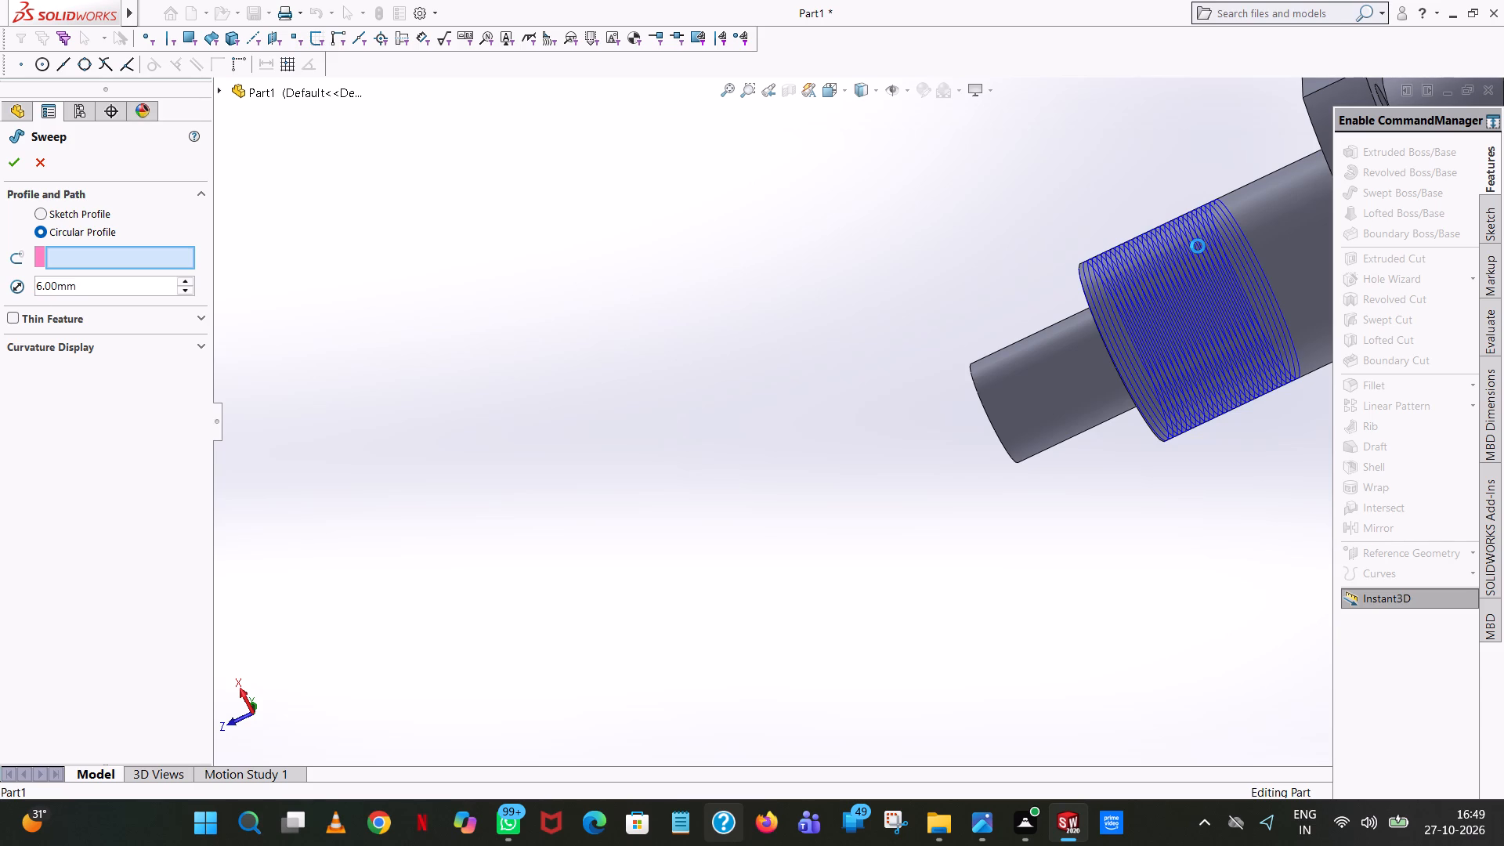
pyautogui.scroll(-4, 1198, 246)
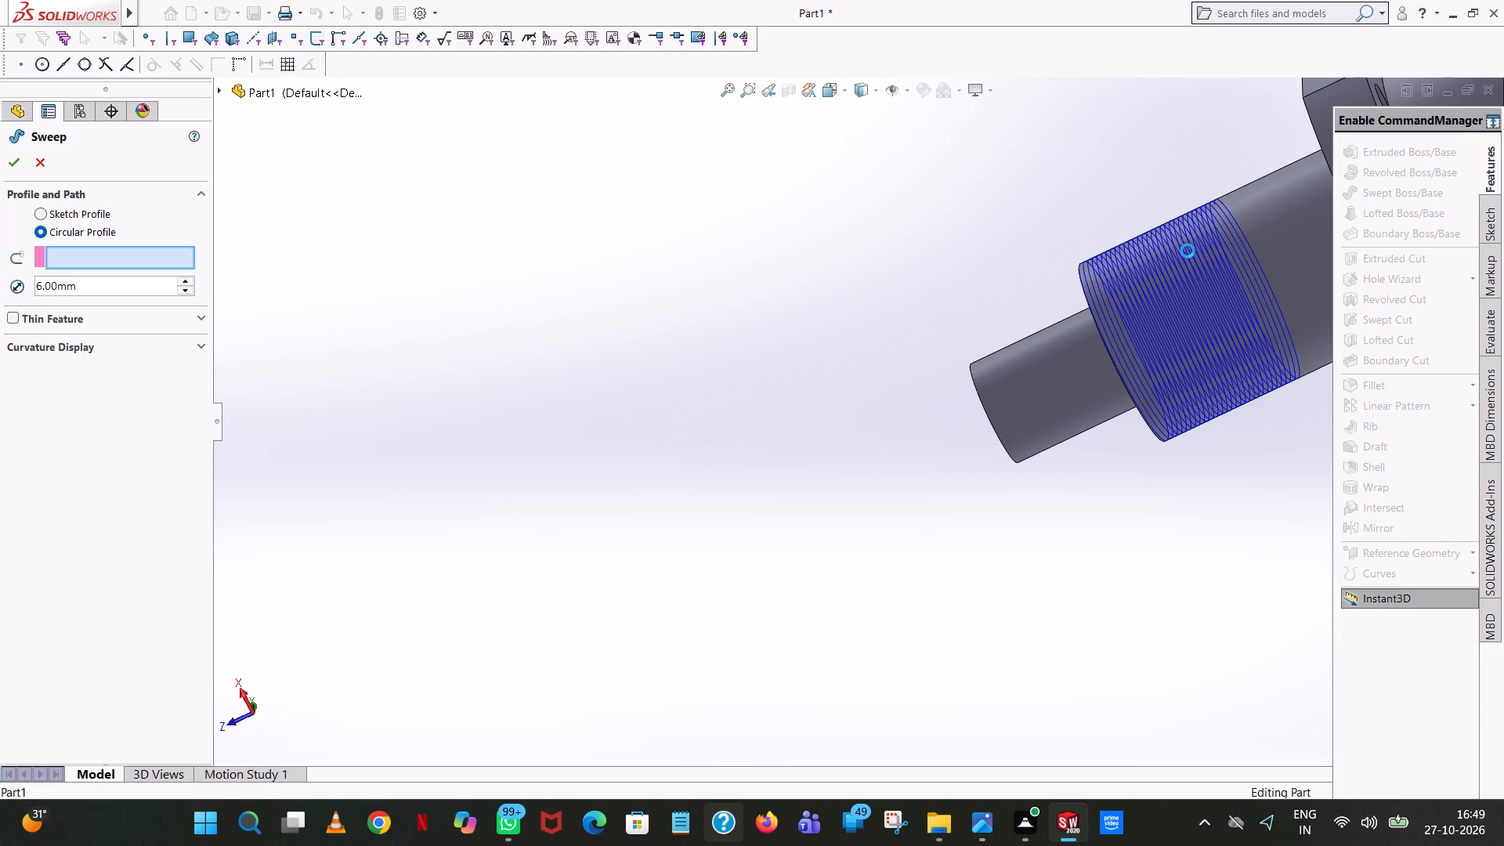
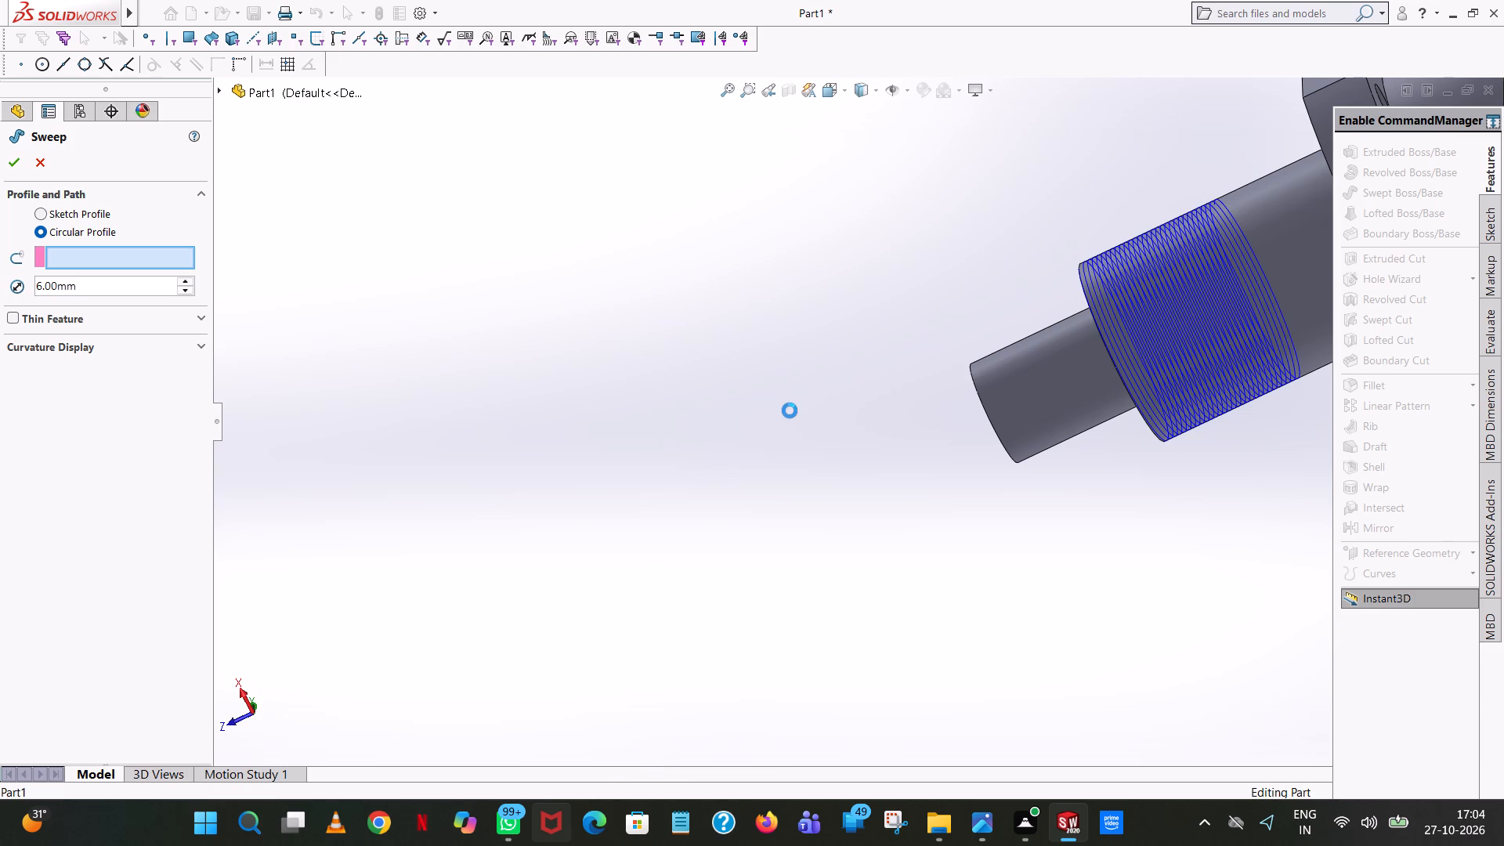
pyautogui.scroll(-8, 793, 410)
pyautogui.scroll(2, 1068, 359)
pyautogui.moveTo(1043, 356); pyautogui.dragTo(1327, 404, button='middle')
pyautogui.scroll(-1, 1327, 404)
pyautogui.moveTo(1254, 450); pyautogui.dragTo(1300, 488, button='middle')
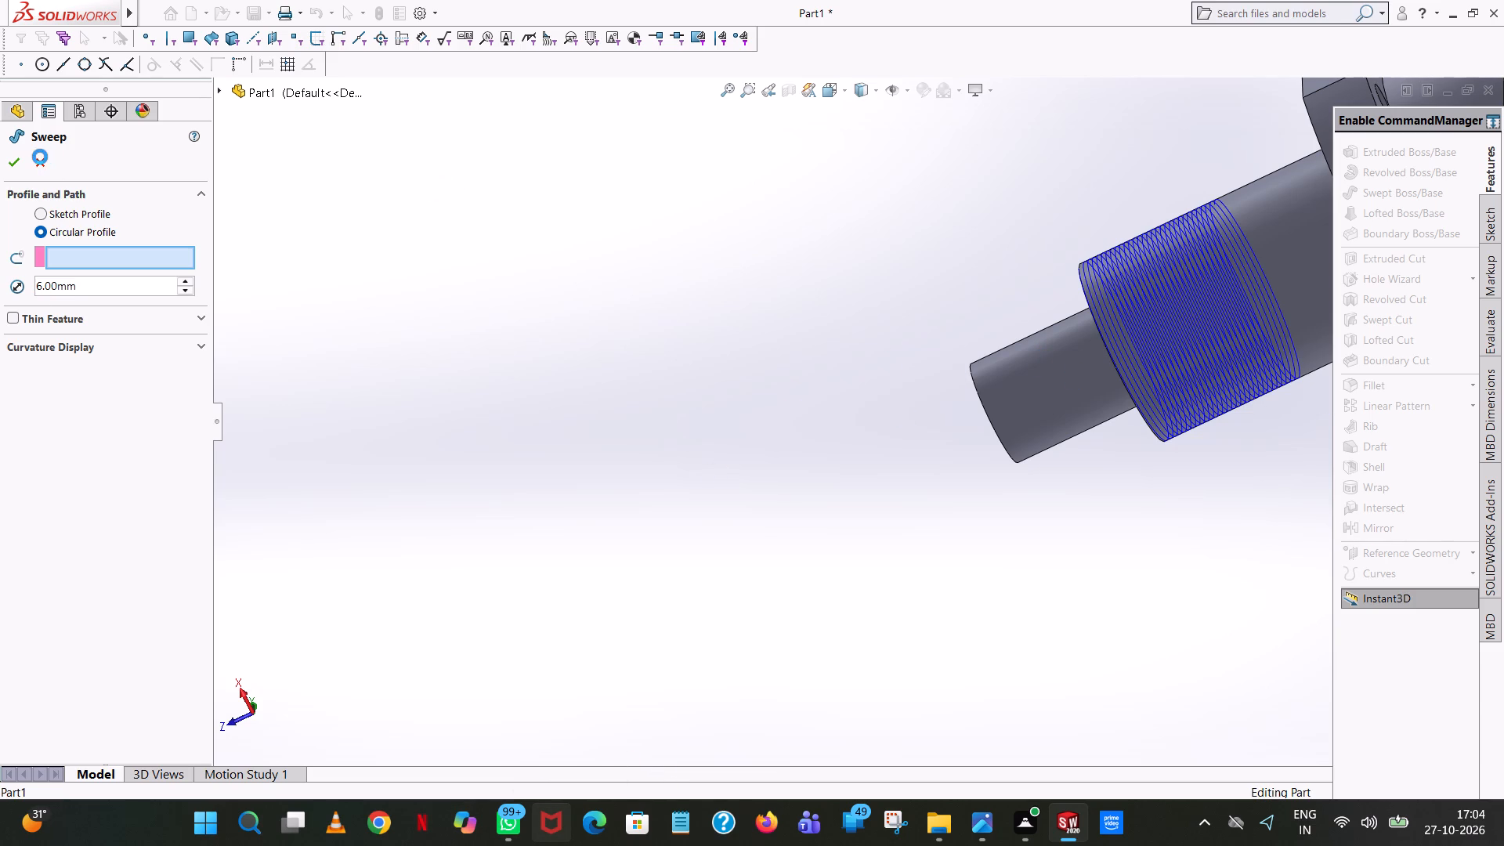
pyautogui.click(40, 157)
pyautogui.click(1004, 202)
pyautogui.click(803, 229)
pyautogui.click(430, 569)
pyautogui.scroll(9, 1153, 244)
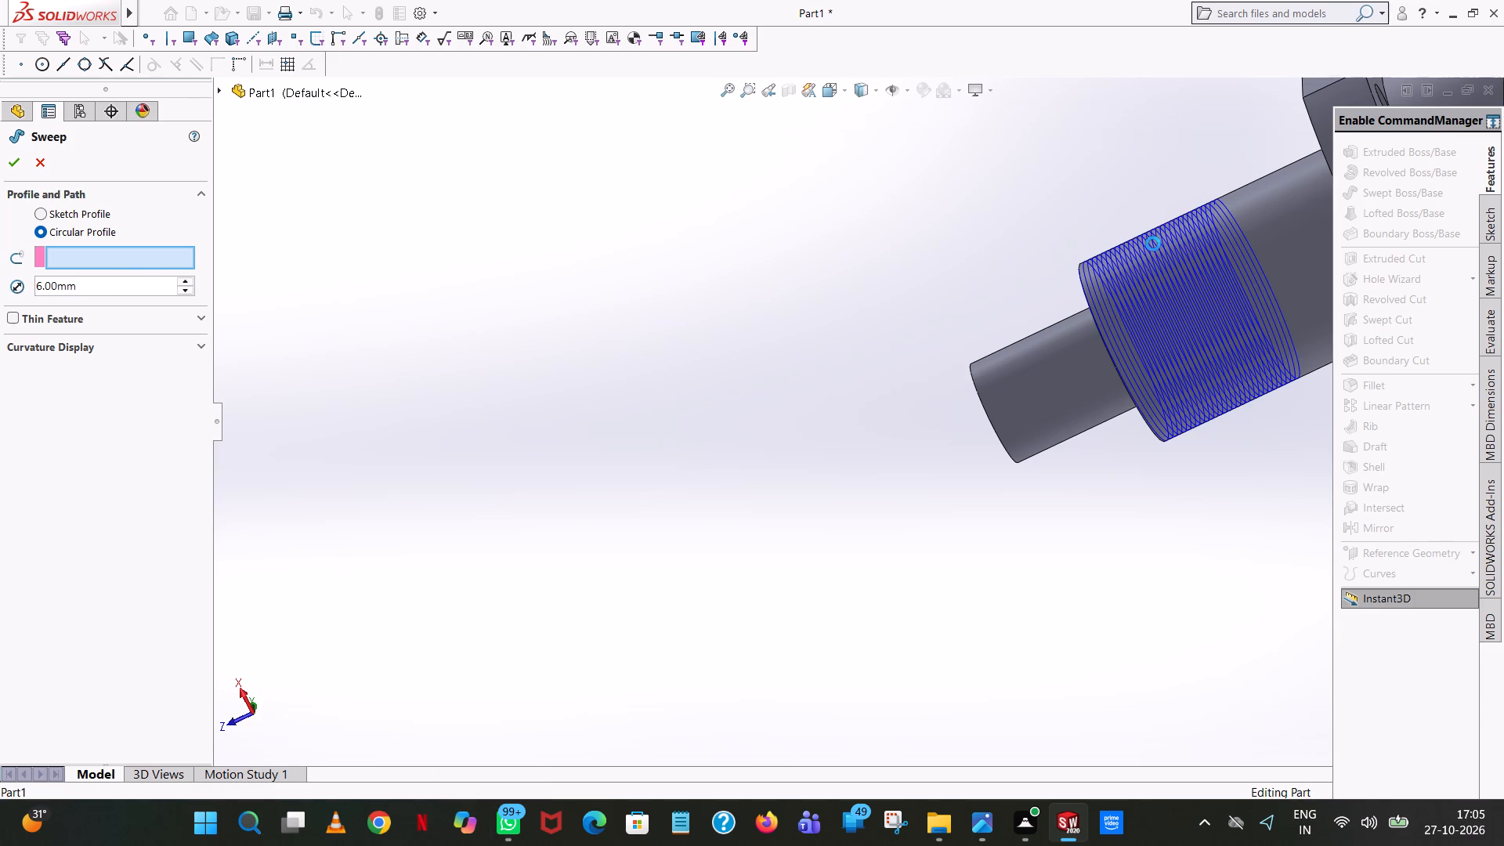
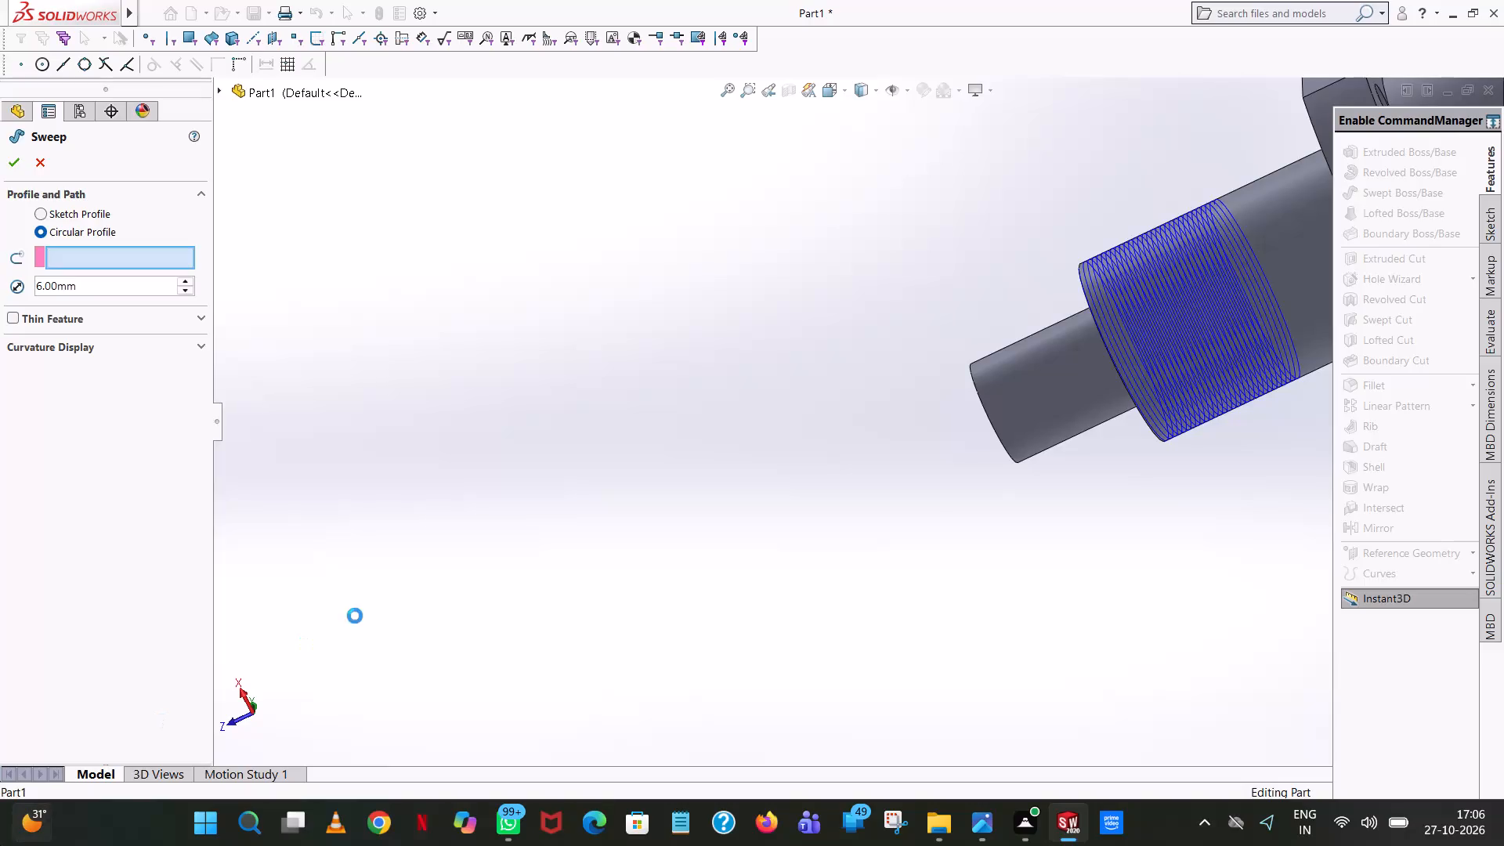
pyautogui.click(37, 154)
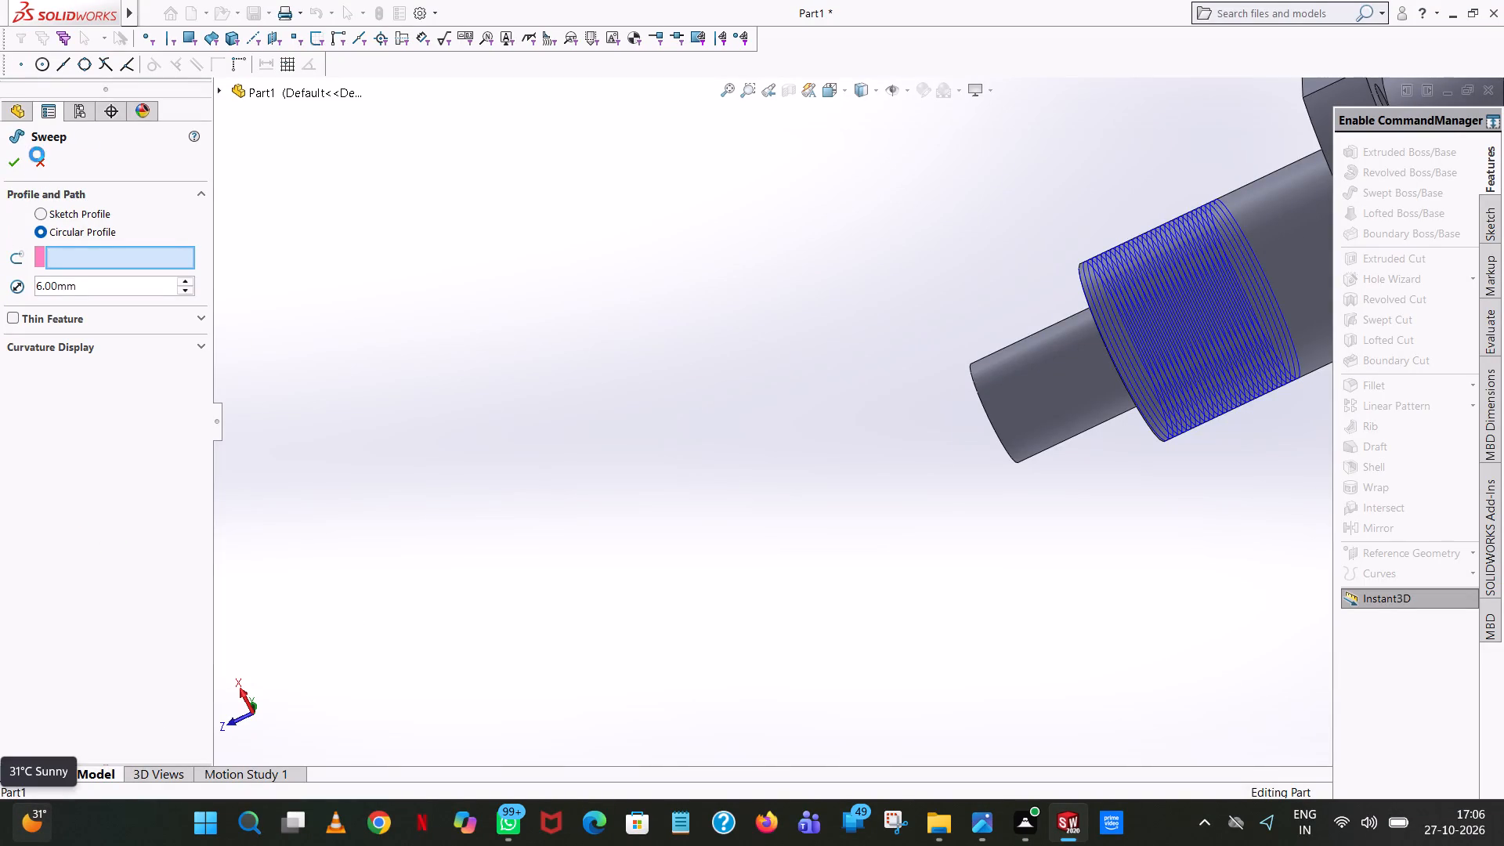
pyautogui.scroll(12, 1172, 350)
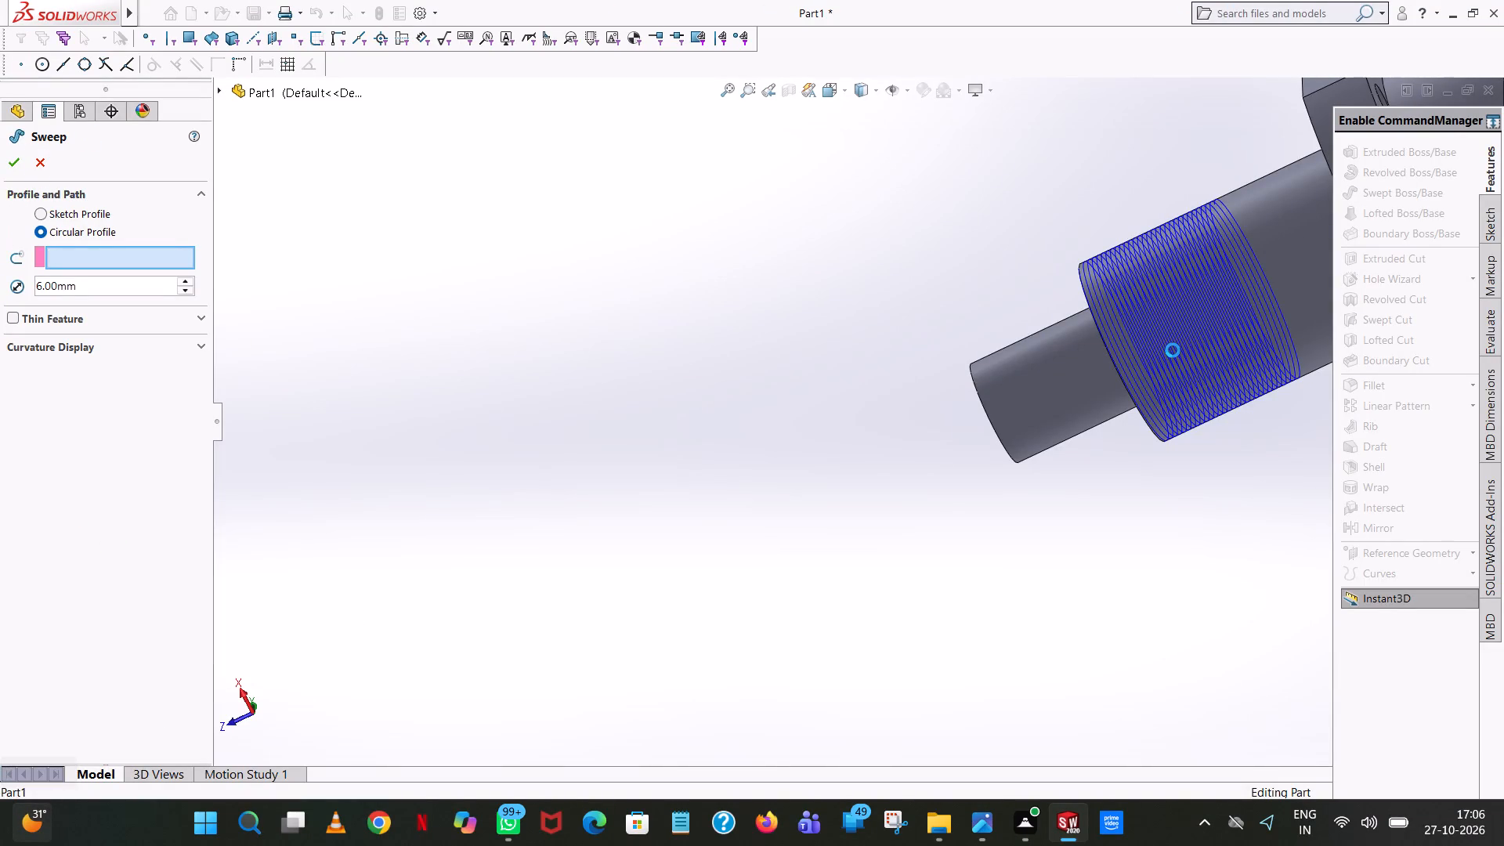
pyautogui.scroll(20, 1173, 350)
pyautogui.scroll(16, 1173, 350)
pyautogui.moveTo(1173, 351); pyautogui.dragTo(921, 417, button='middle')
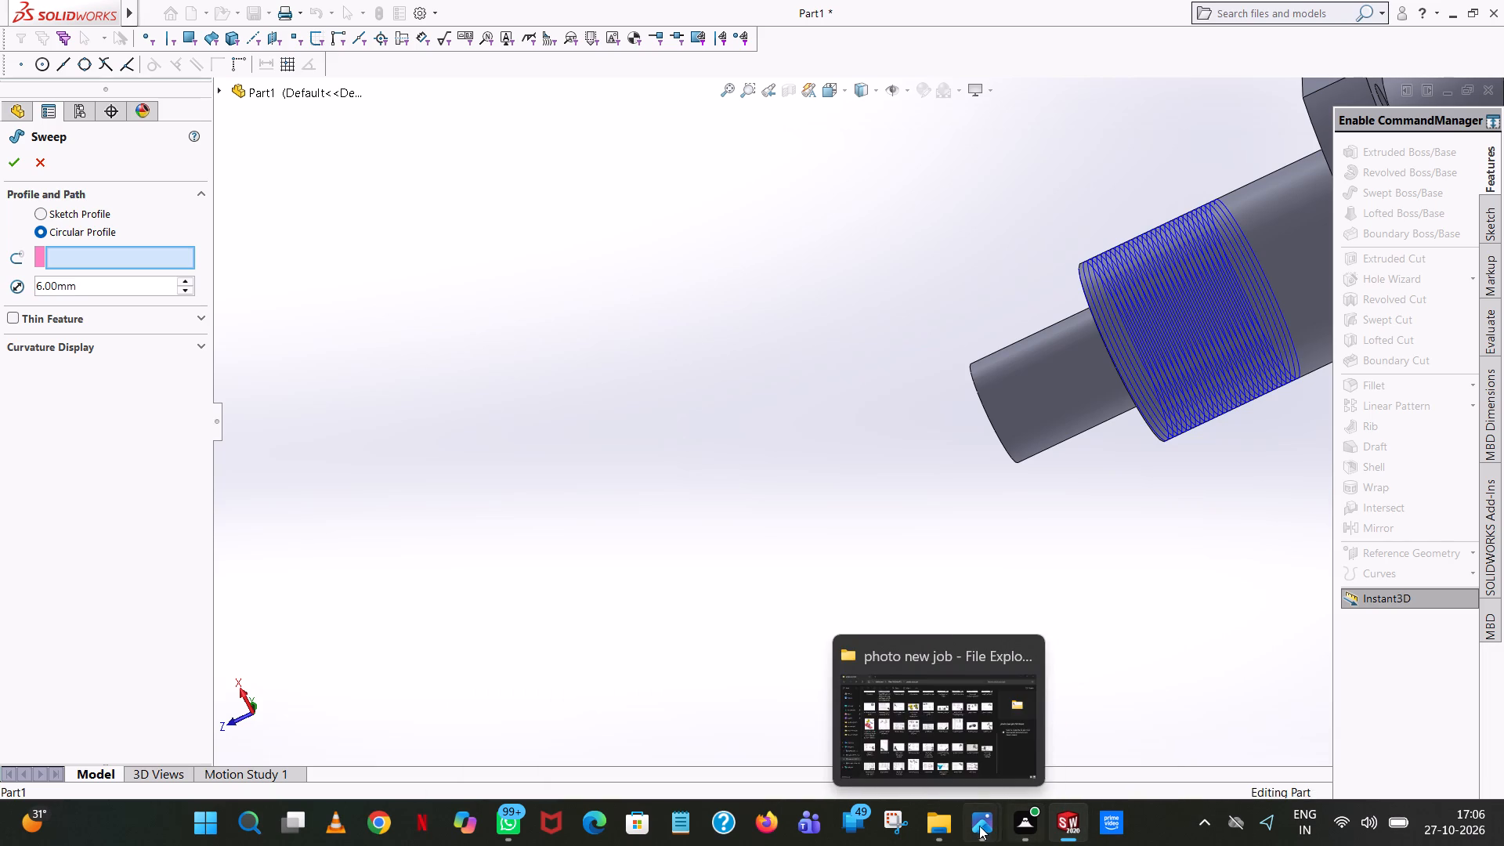
# Close the open reference image windows, including socket joint, shaft bracket, mounting base plate and fixture bracket.
pyautogui.click(841, 656)
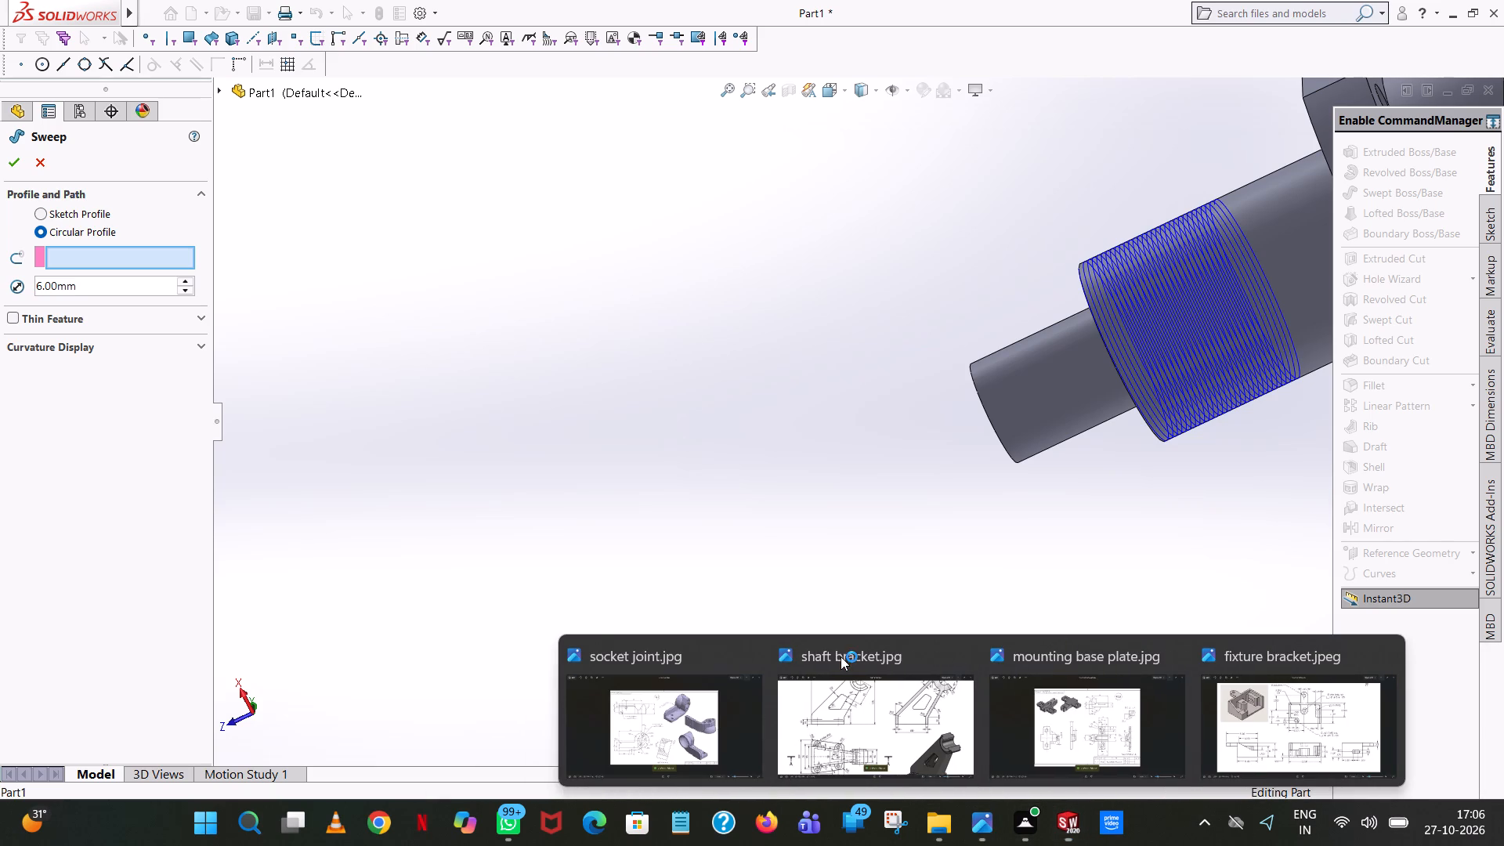
pyautogui.click(746, 666)
pyautogui.click(866, 661)
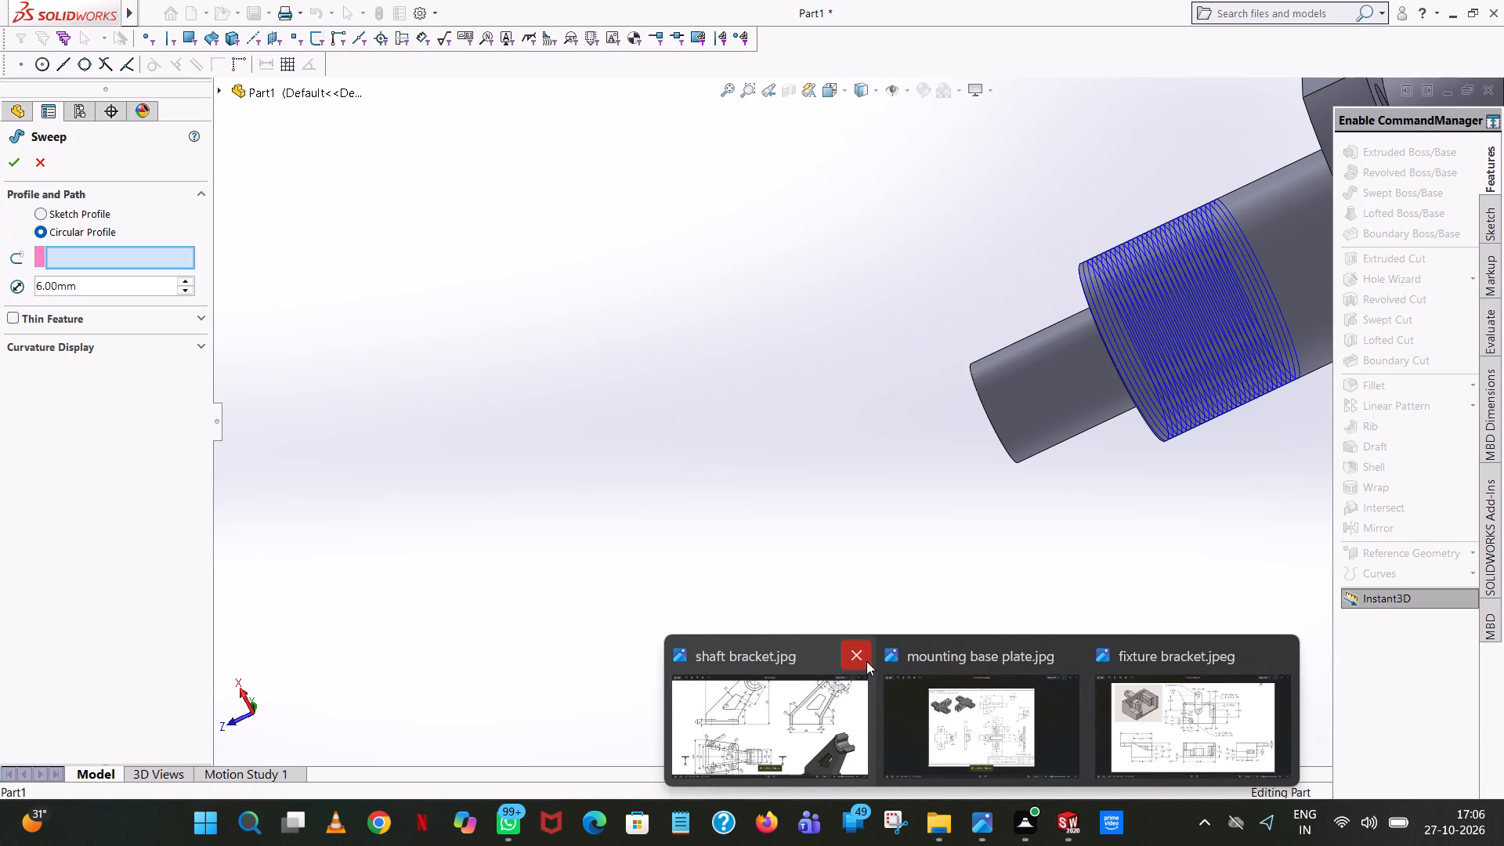
pyautogui.click(964, 660)
pyautogui.click(1054, 657)
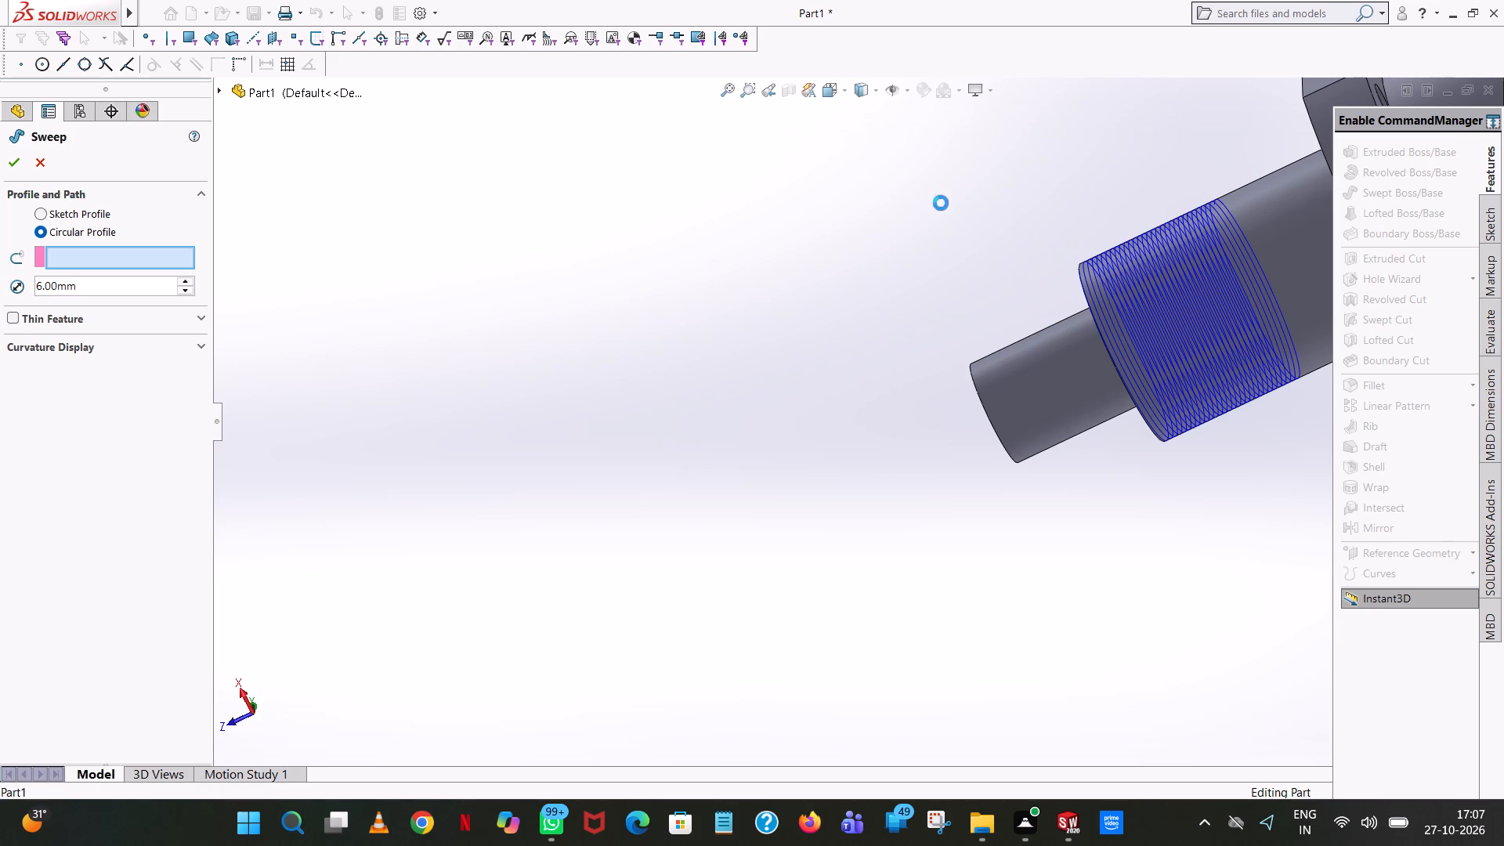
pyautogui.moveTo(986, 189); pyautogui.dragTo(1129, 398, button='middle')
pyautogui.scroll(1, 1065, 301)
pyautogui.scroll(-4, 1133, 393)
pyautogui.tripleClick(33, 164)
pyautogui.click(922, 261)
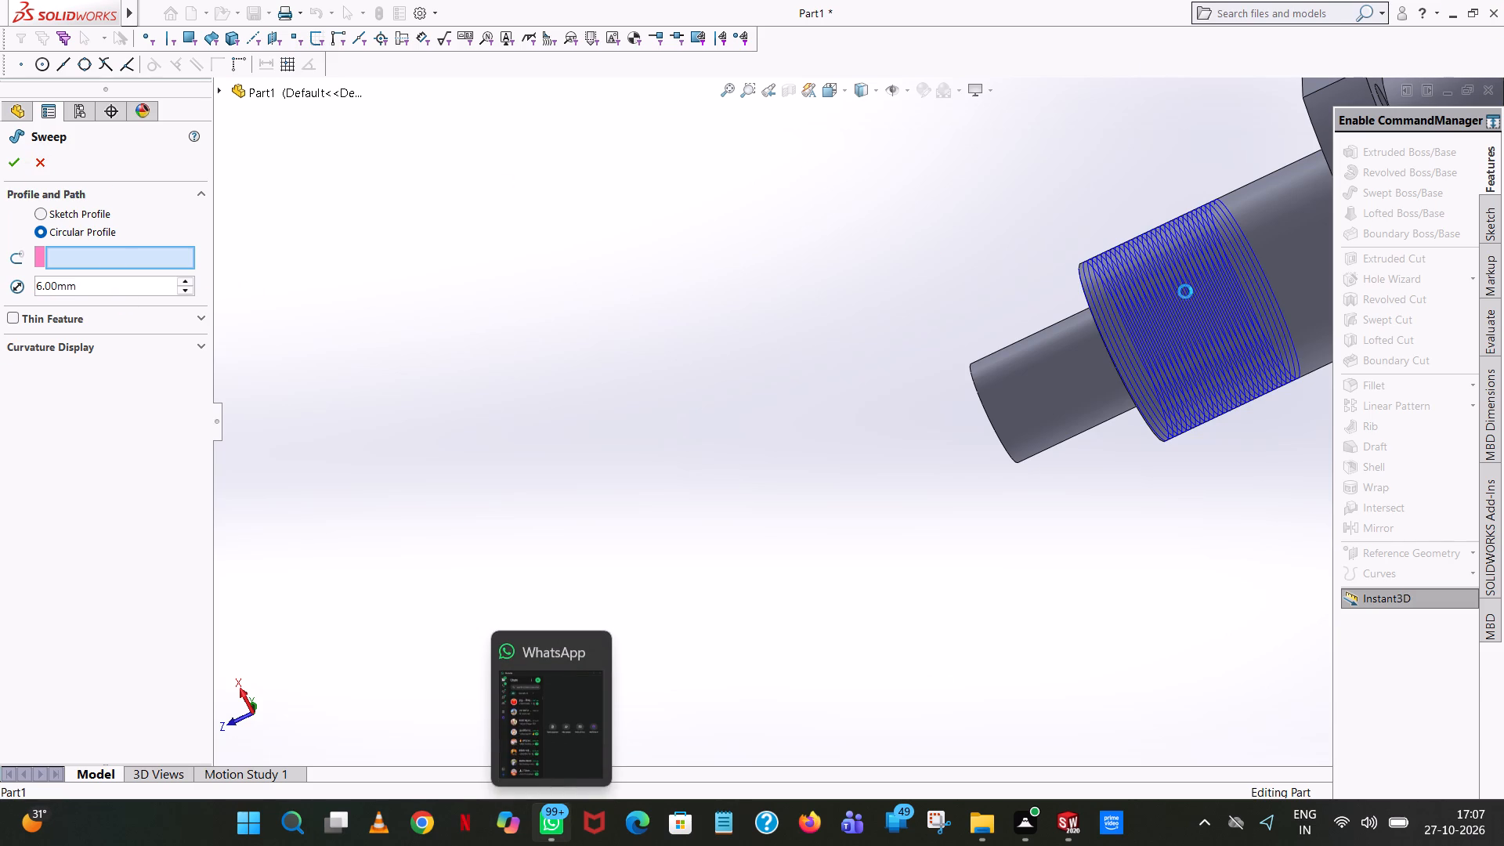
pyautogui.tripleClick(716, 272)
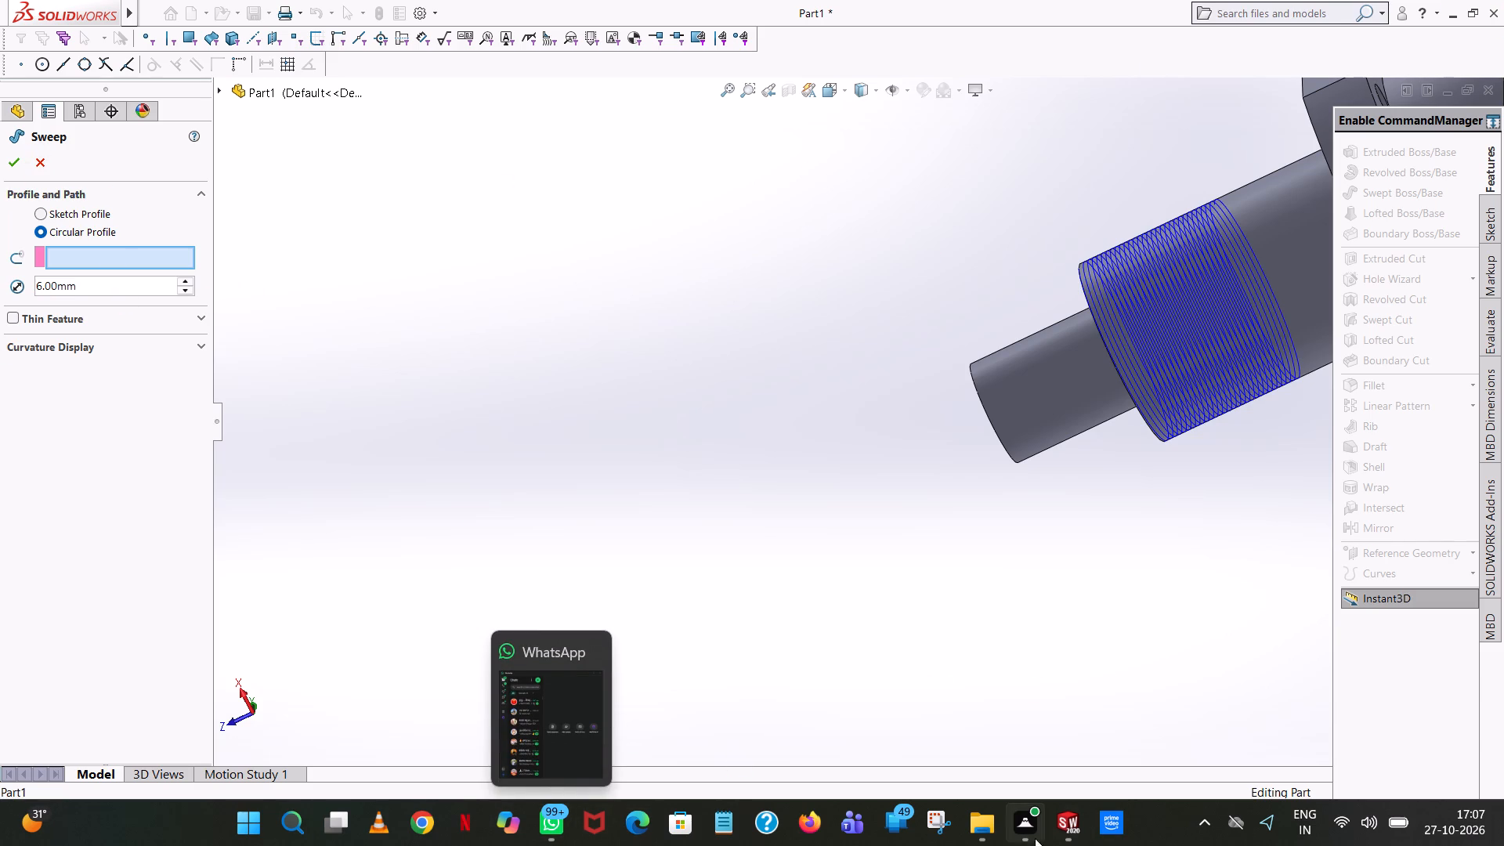
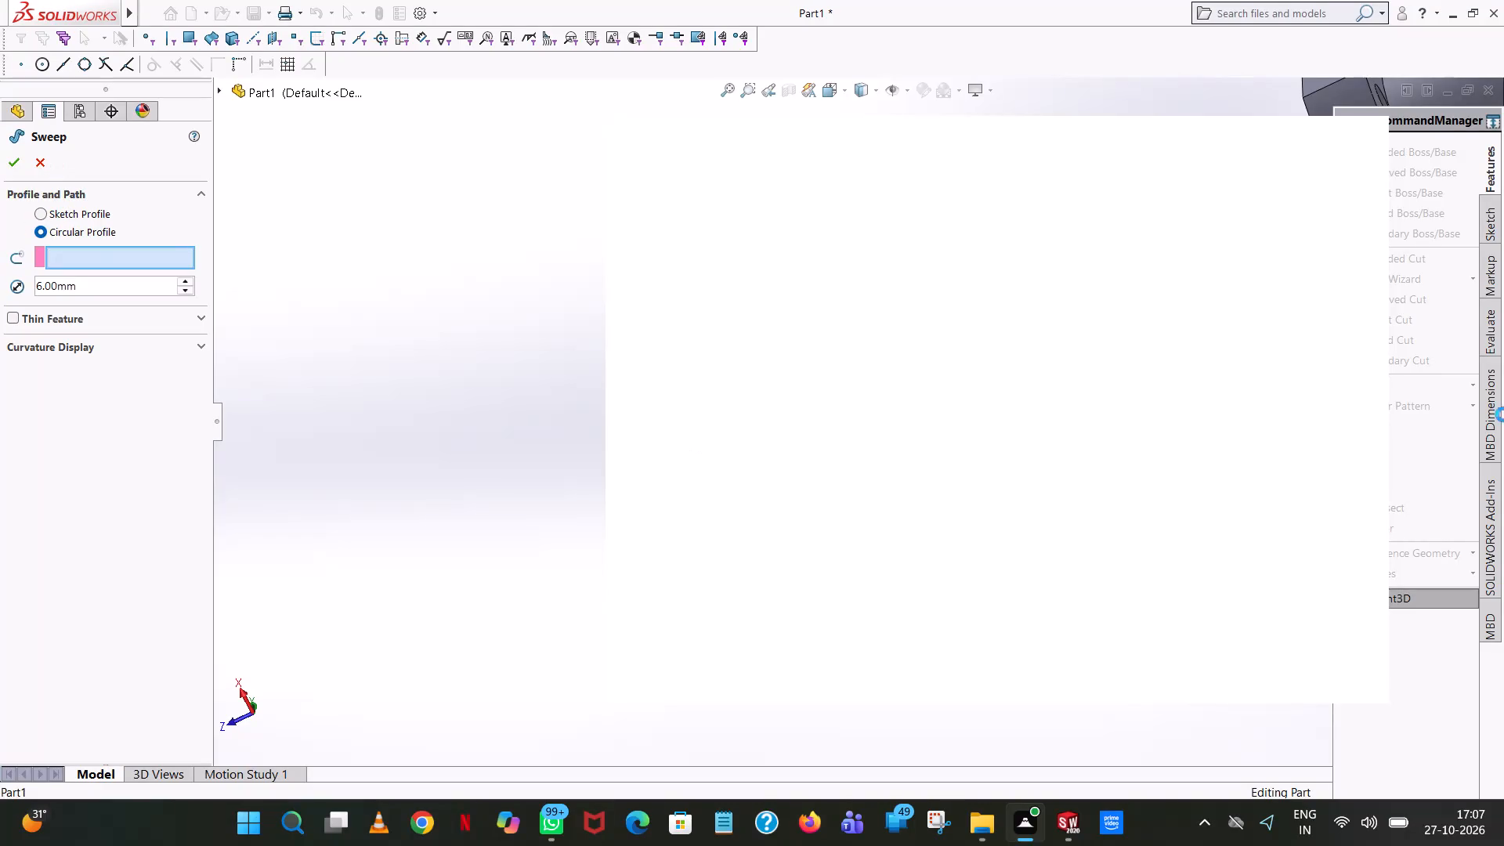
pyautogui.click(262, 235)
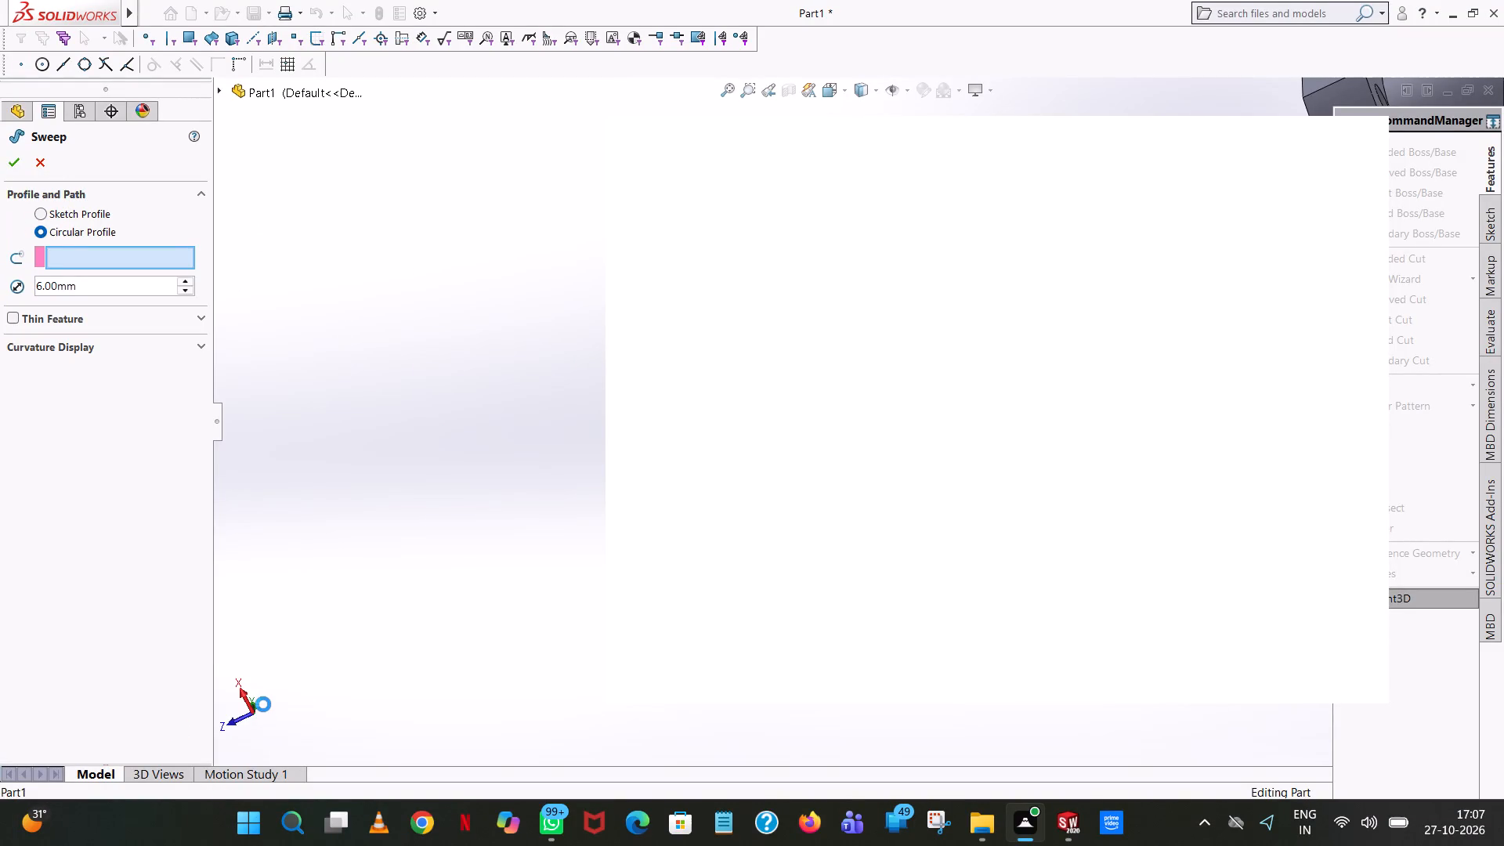
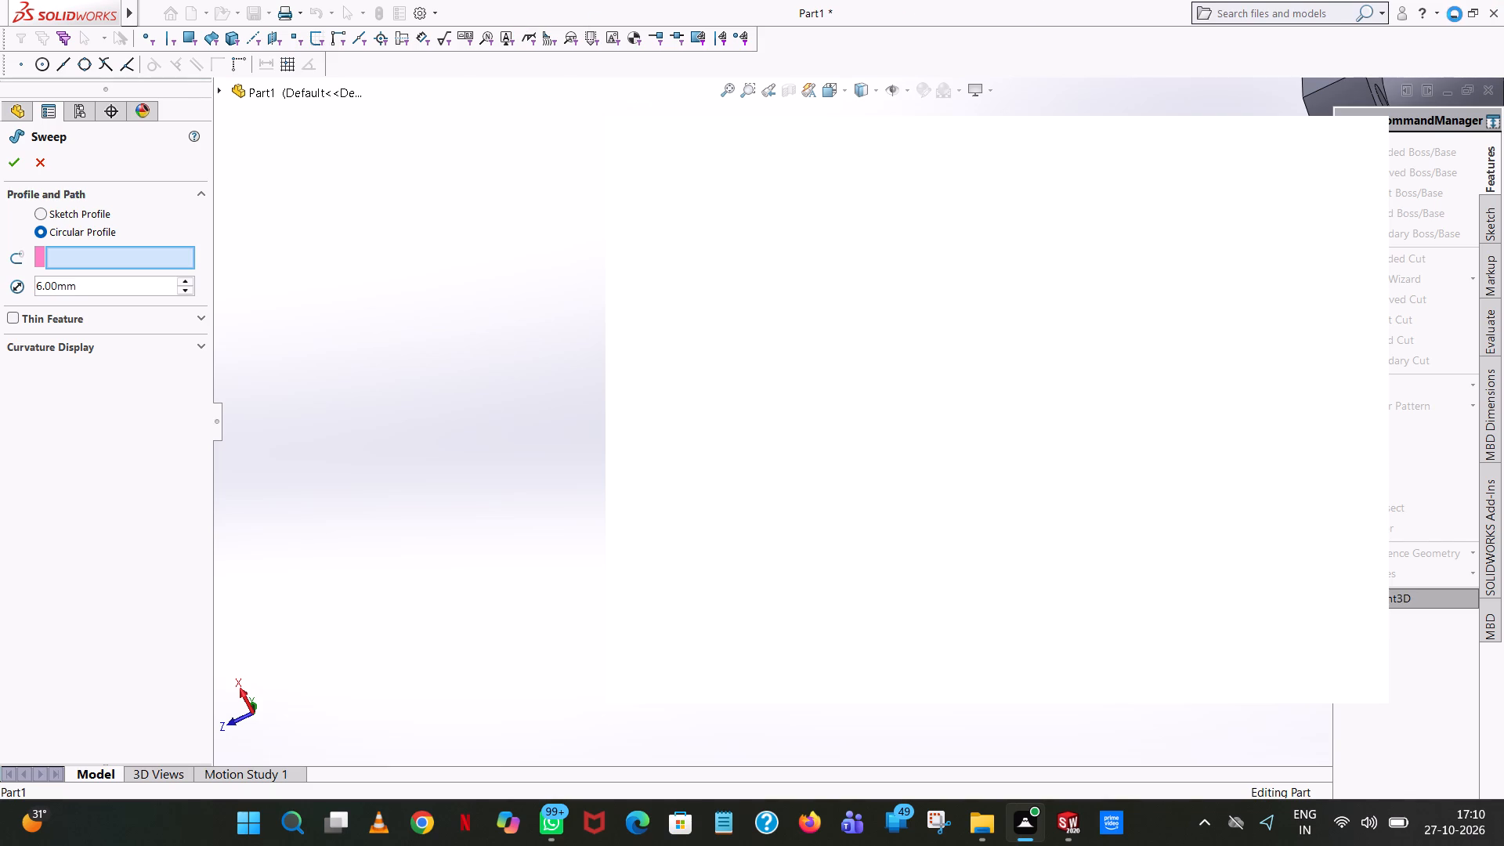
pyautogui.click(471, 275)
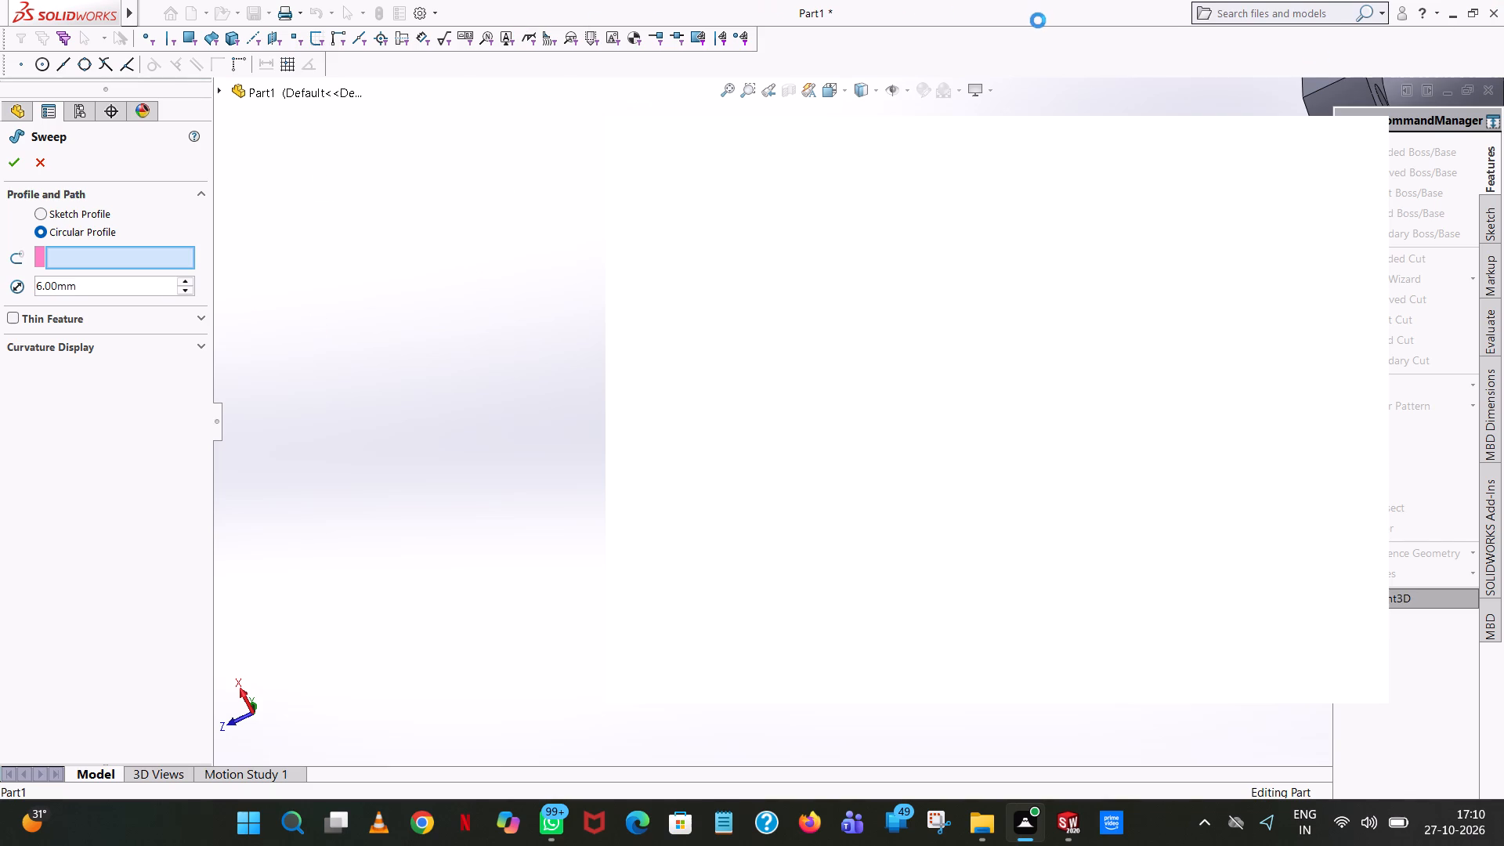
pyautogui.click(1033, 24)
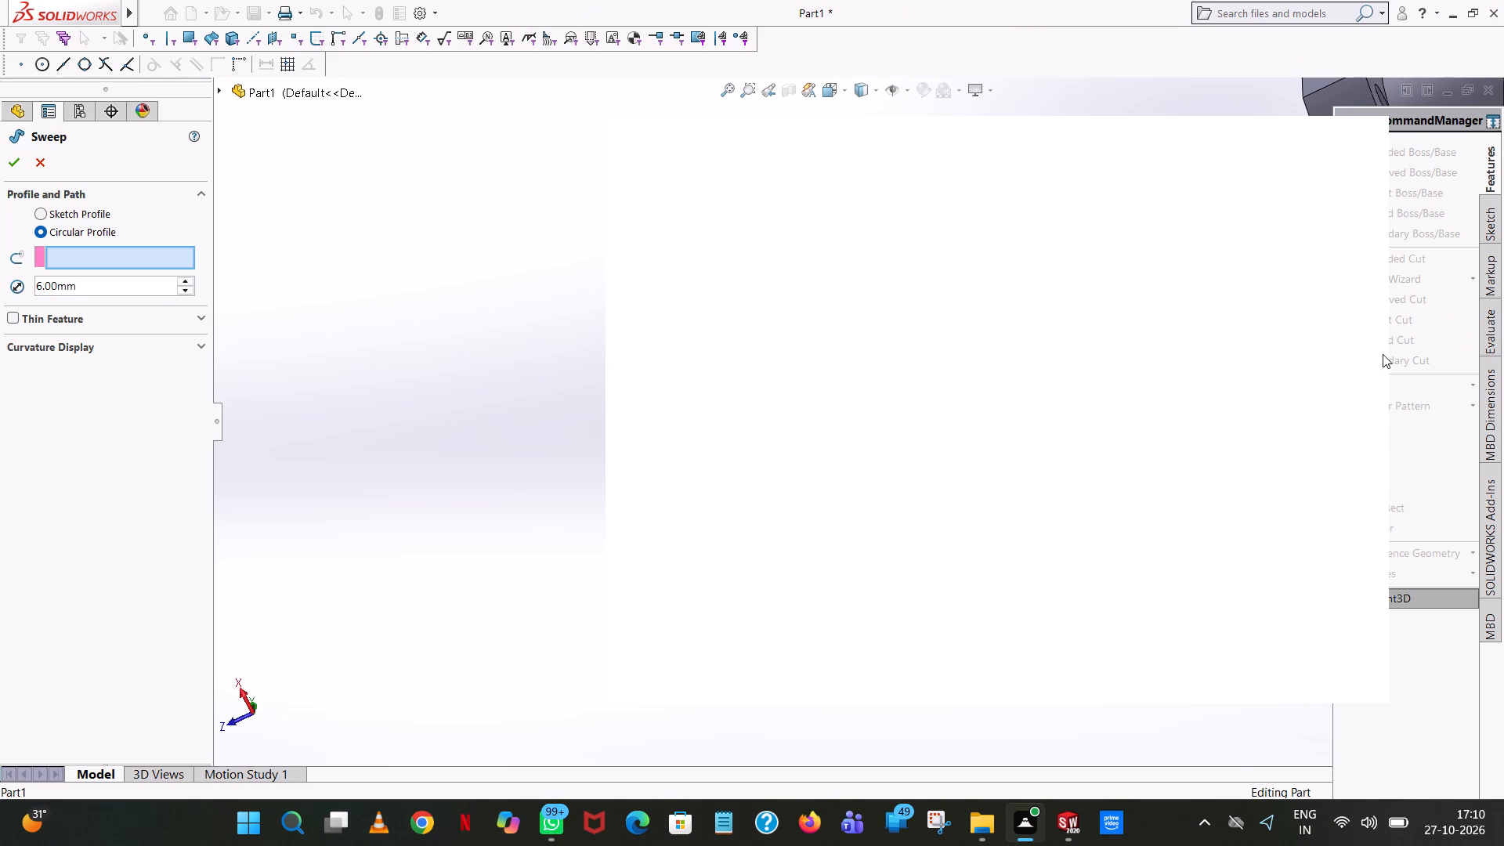
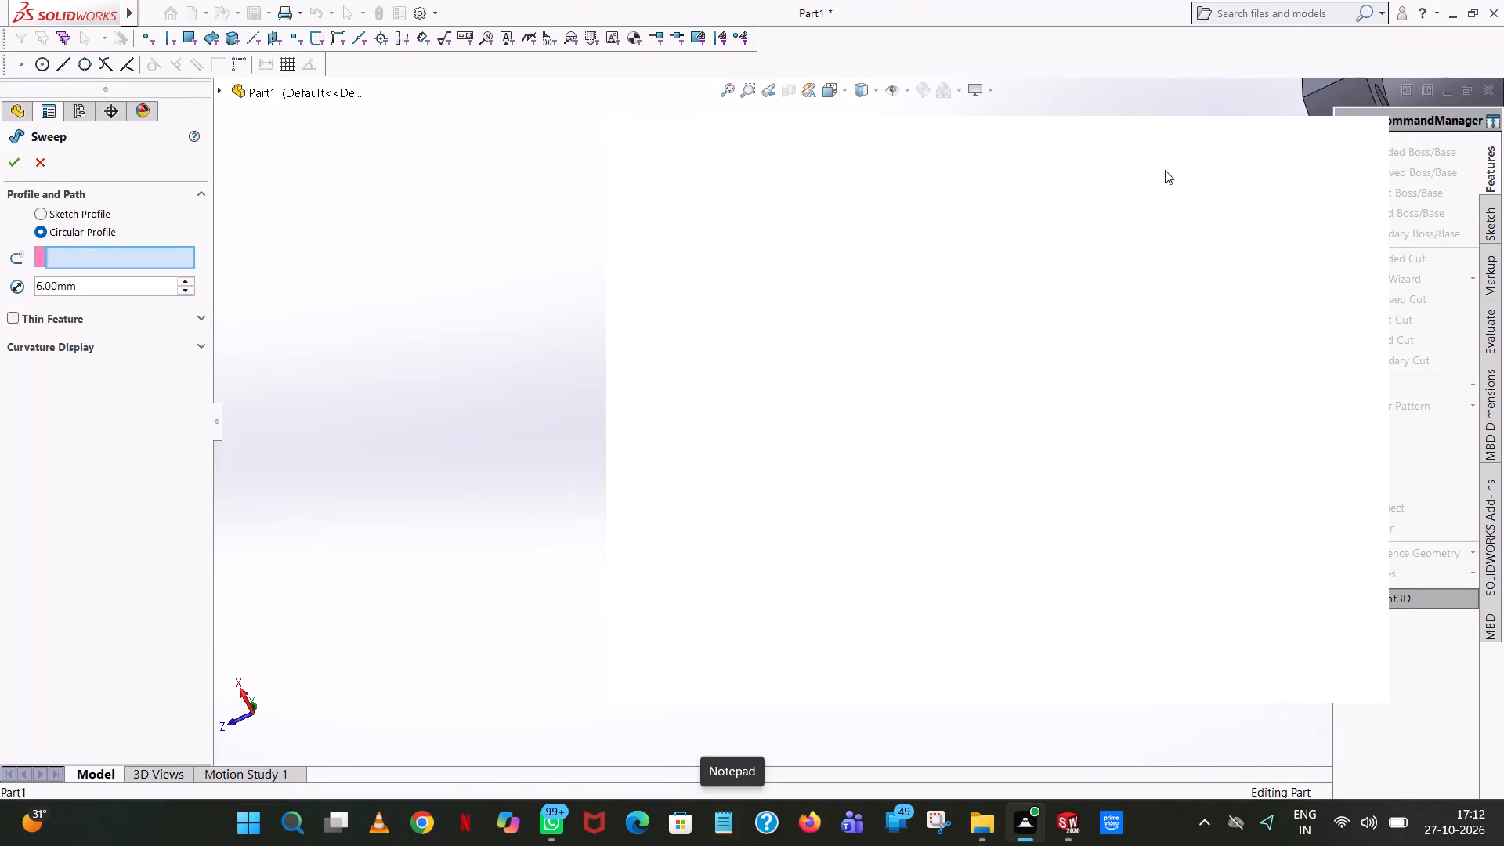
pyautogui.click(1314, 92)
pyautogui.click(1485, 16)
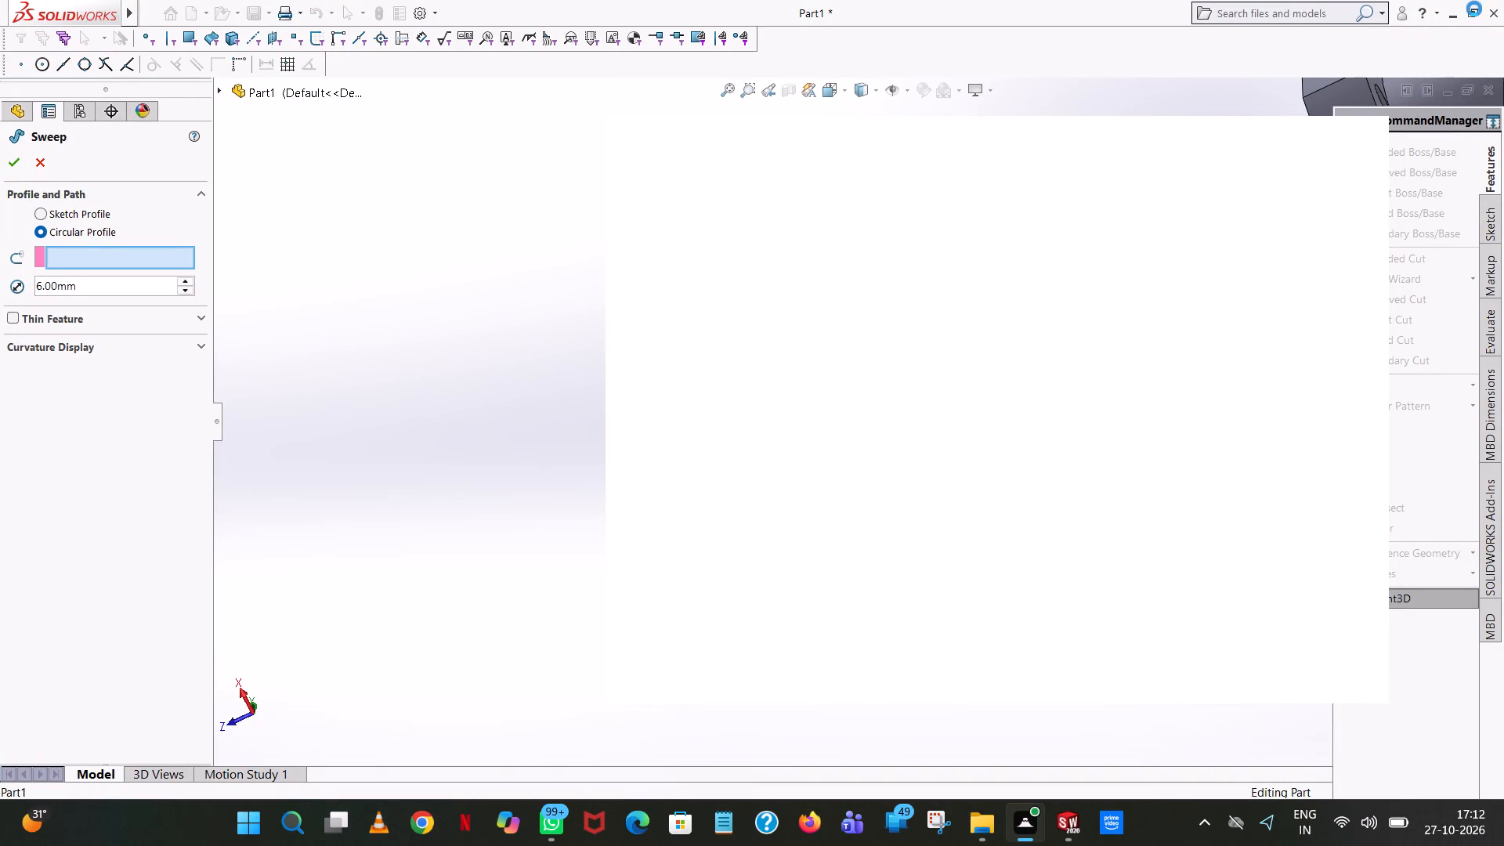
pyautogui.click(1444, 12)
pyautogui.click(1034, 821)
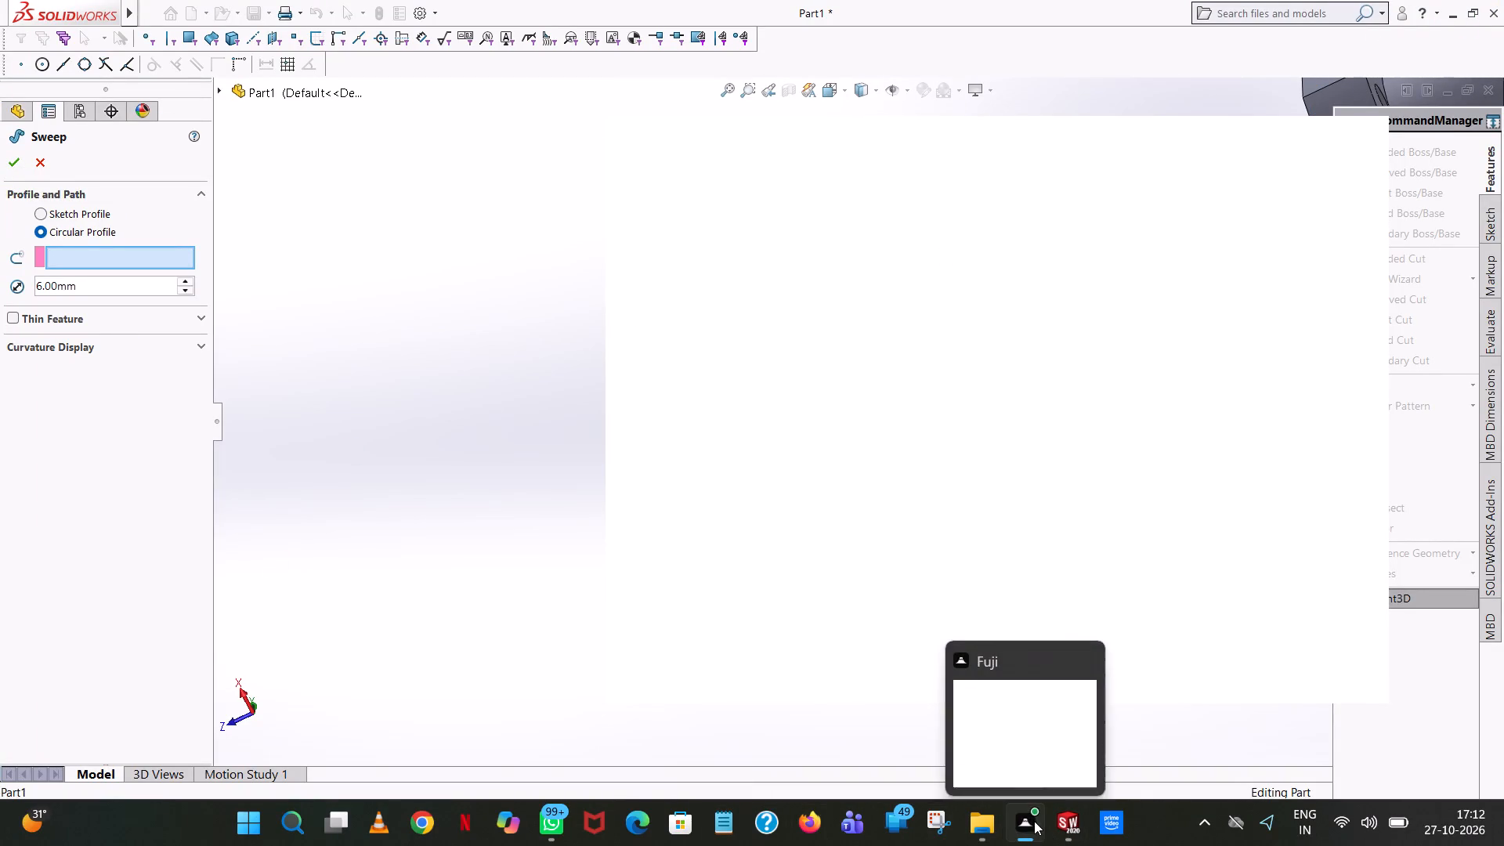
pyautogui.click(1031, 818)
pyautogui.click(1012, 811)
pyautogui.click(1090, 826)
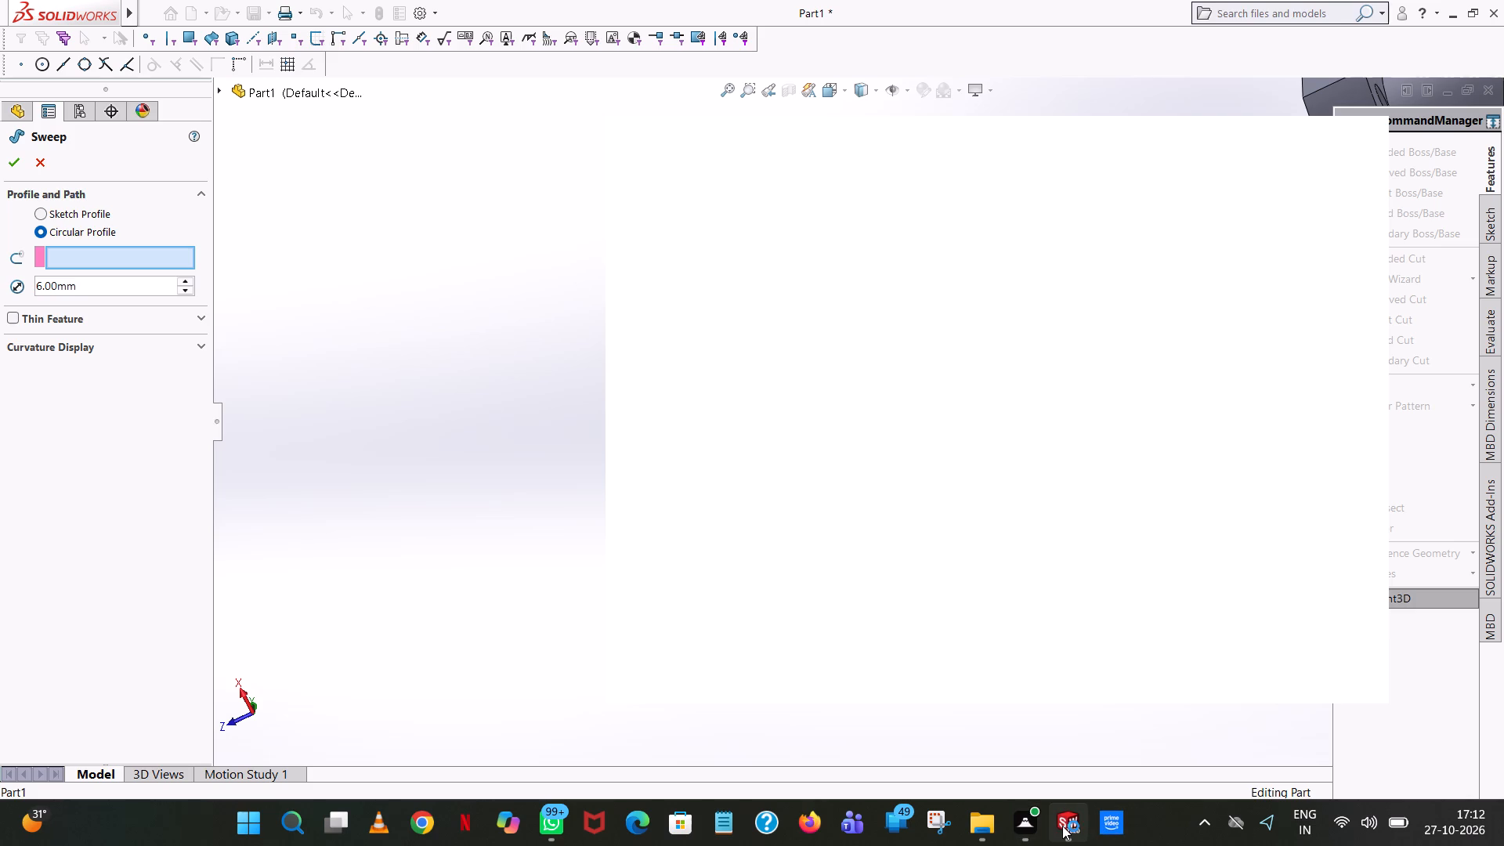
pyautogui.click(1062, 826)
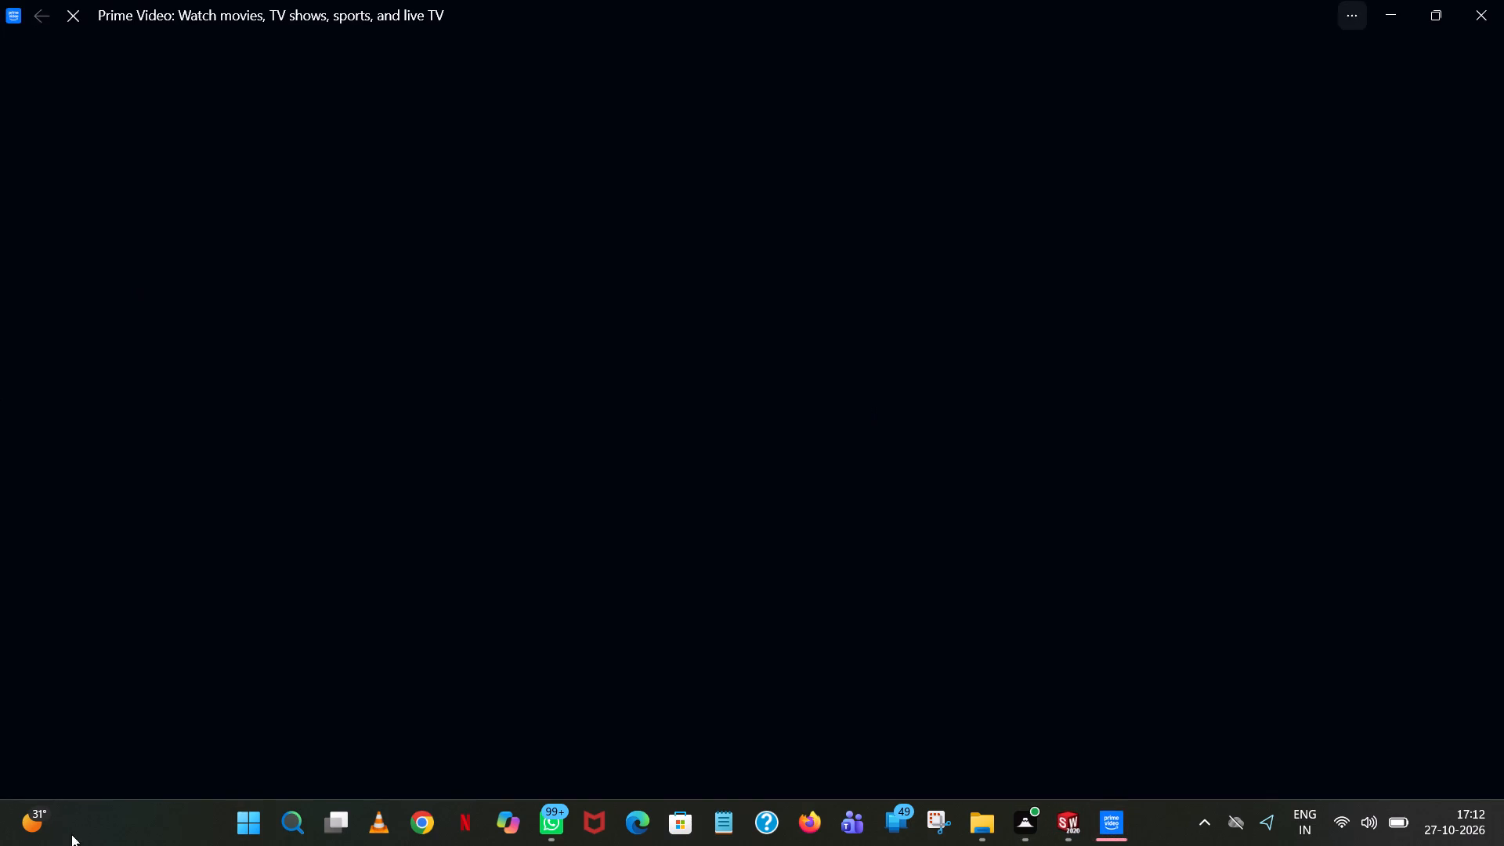
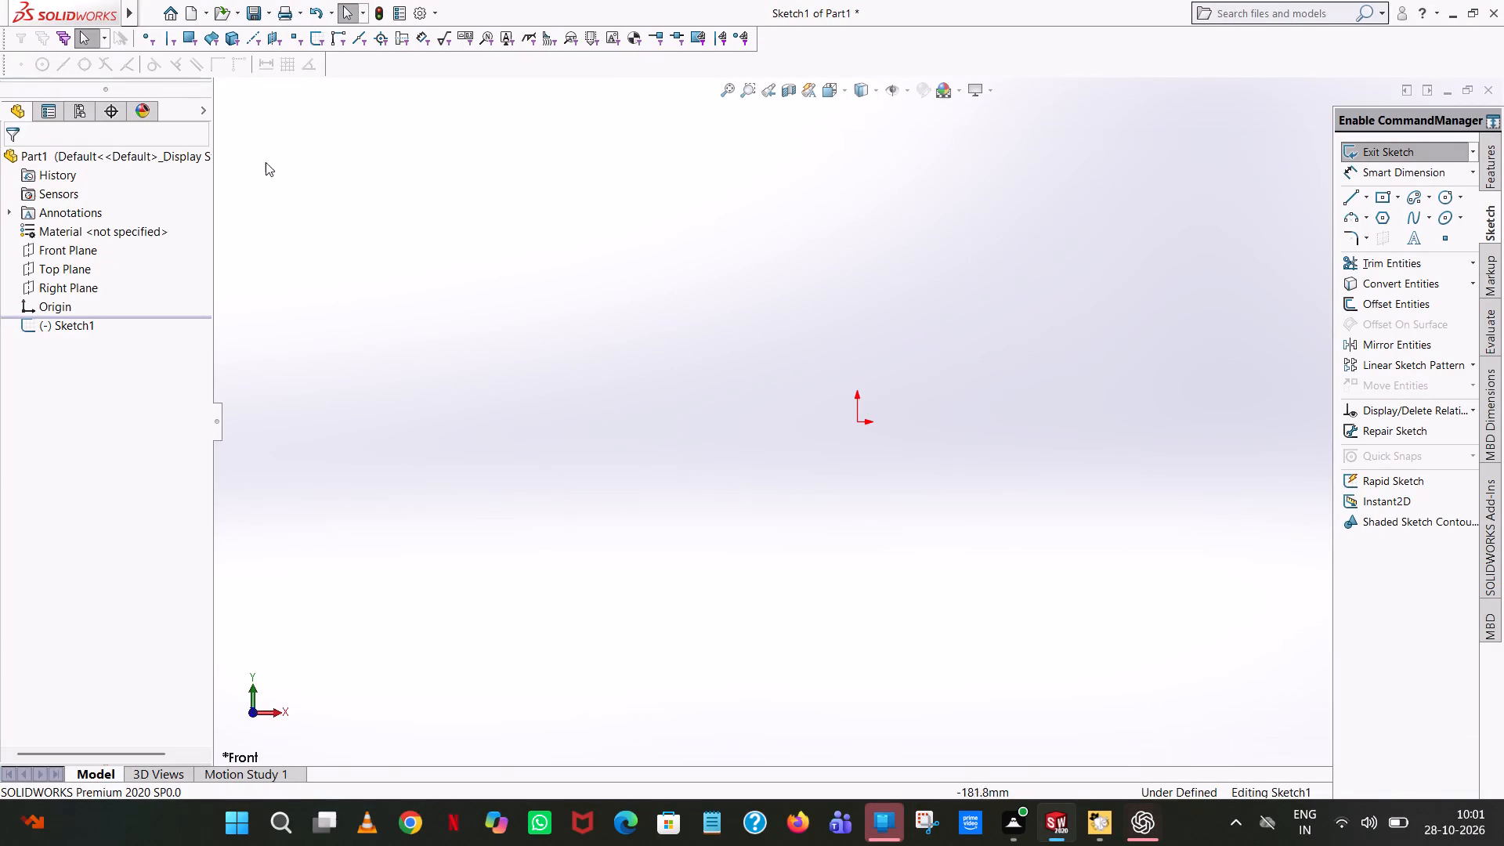
# Close the ChatGPT Classic window and the other background app beside SOLIDWORKS.
pyautogui.rightClick(1136, 827)
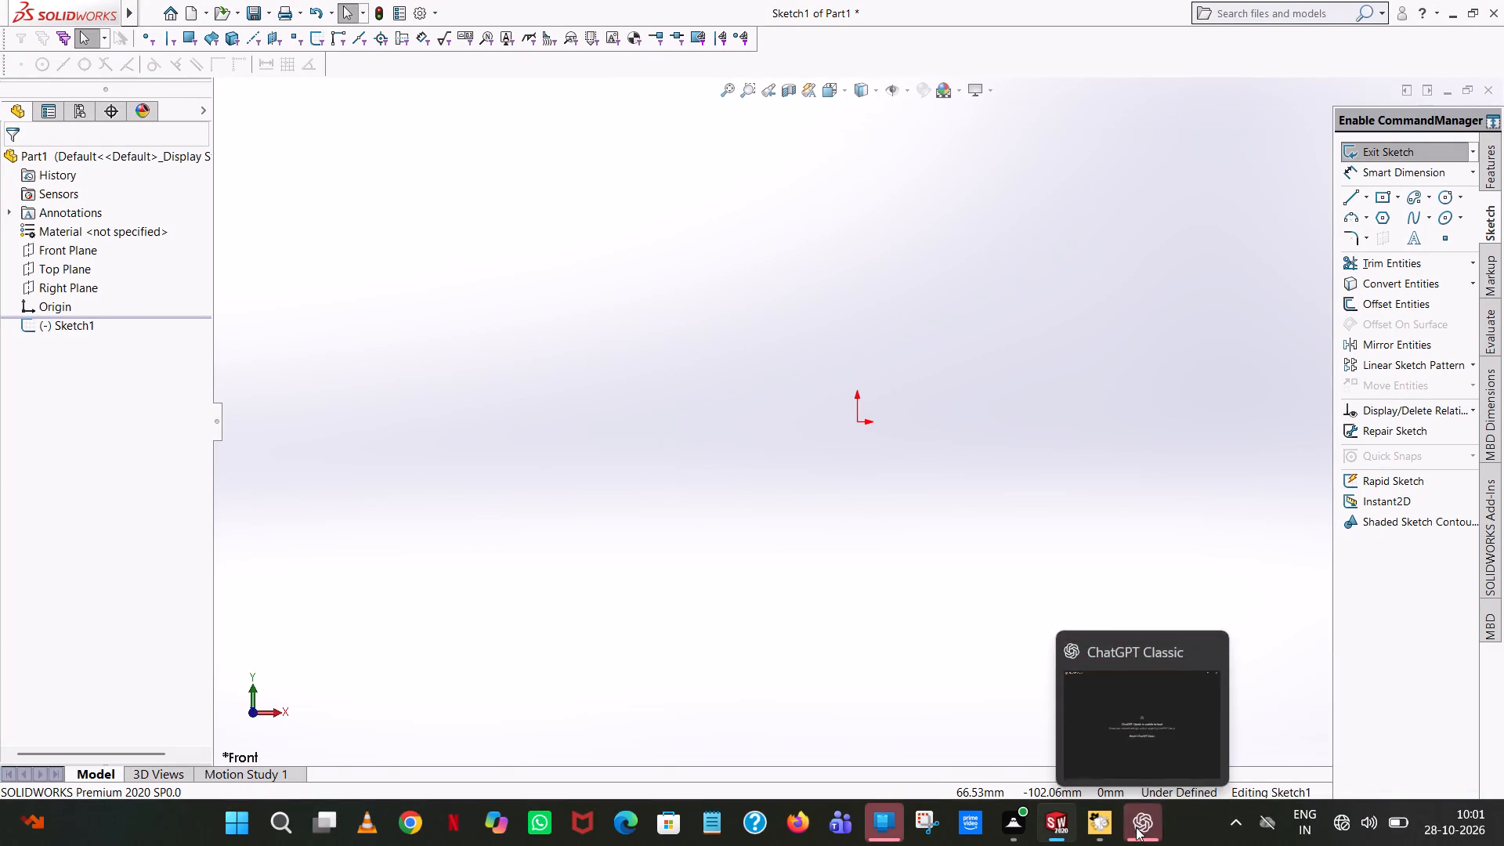
pyautogui.click(1136, 772)
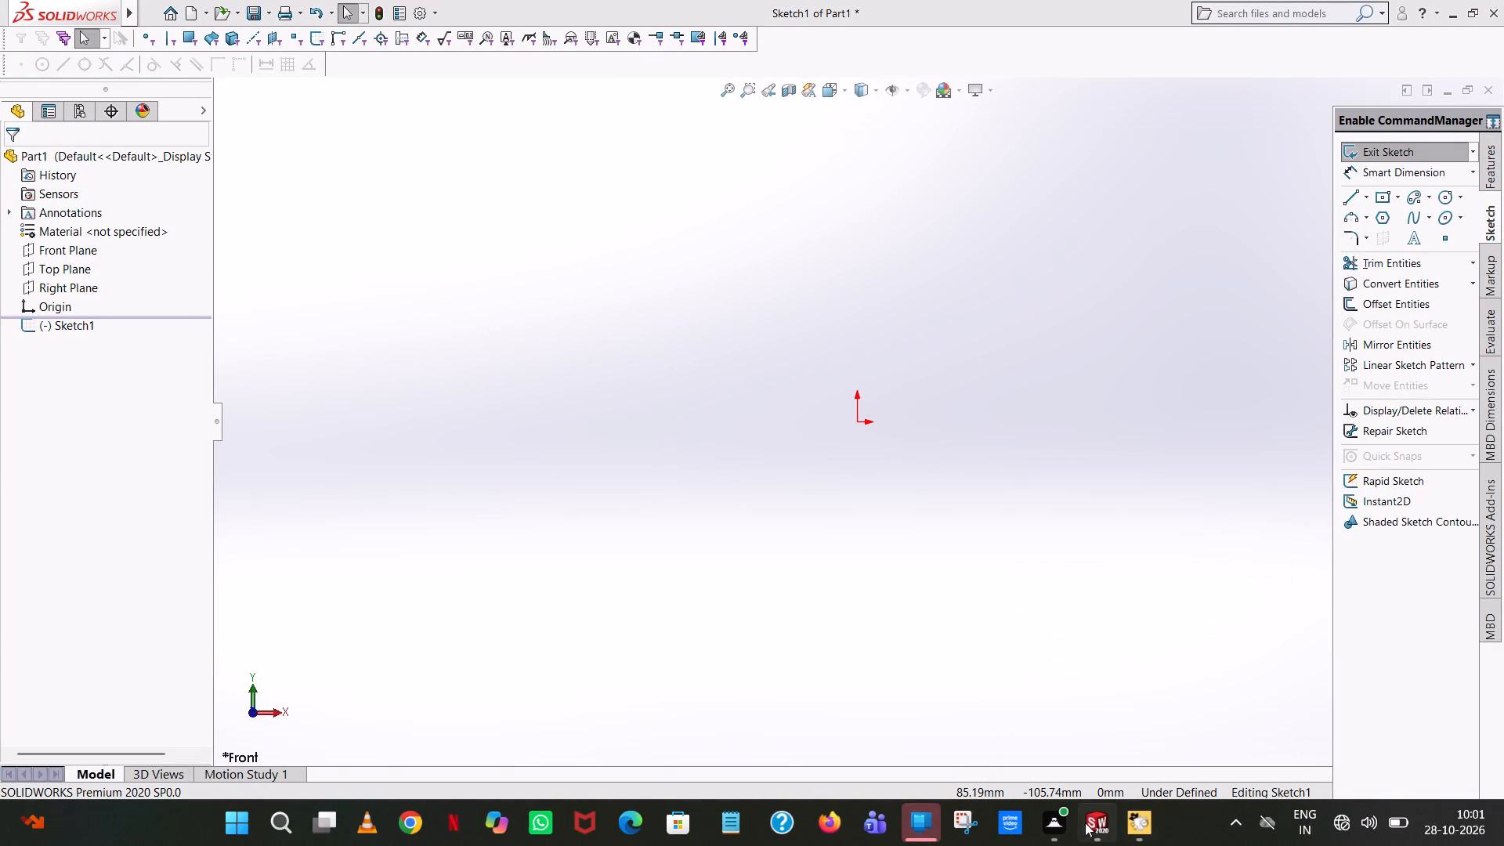
pyautogui.rightClick(1130, 826)
pyautogui.click(1129, 765)
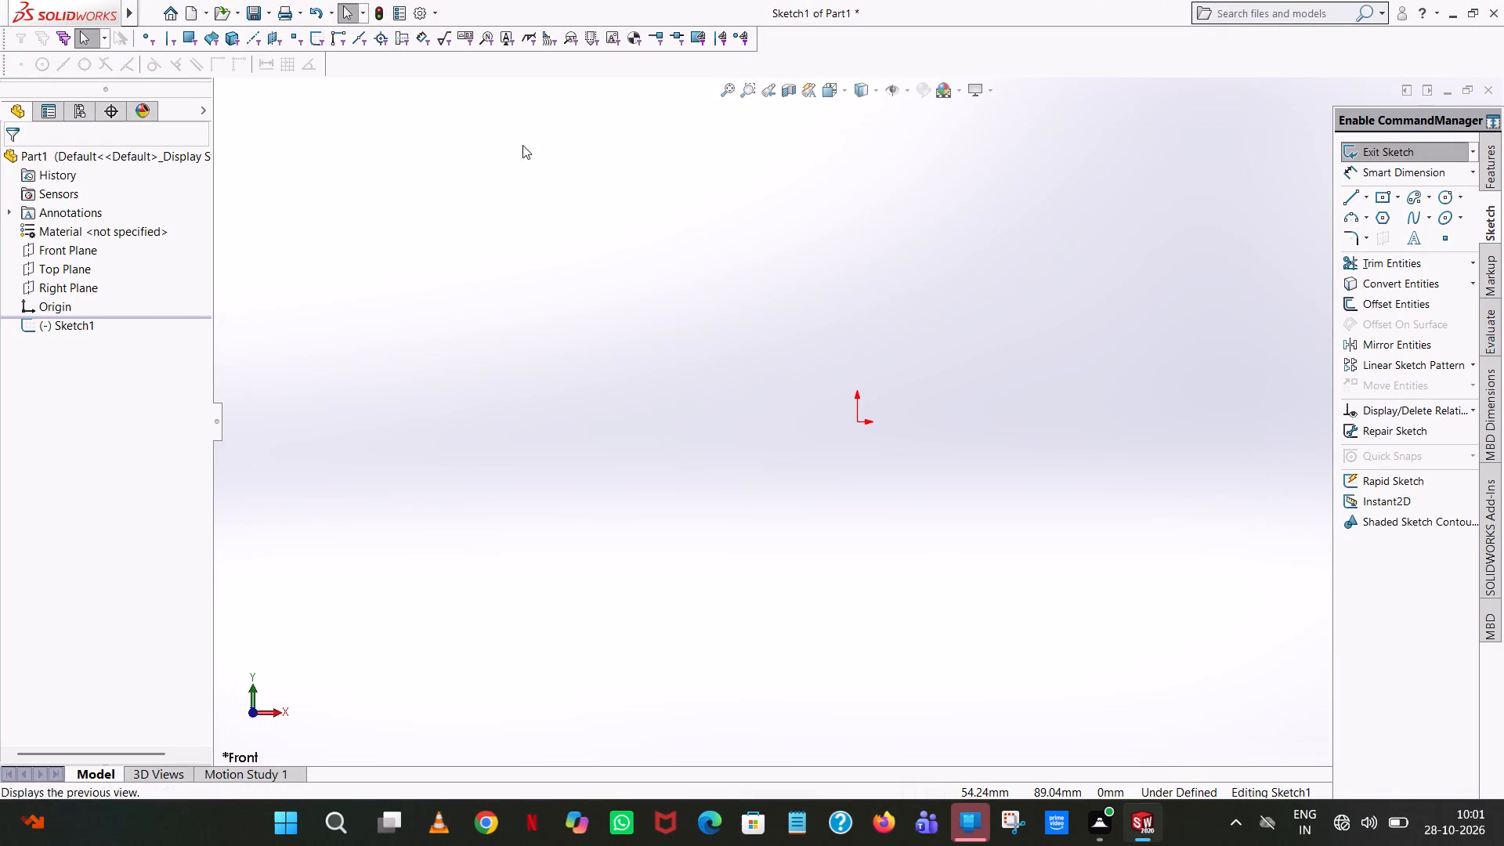
# Leave the empty sketch, start a new one on the Front Plane, and draw a 65 mm radius circle centred on the origin.
pyautogui.click(27, 247)
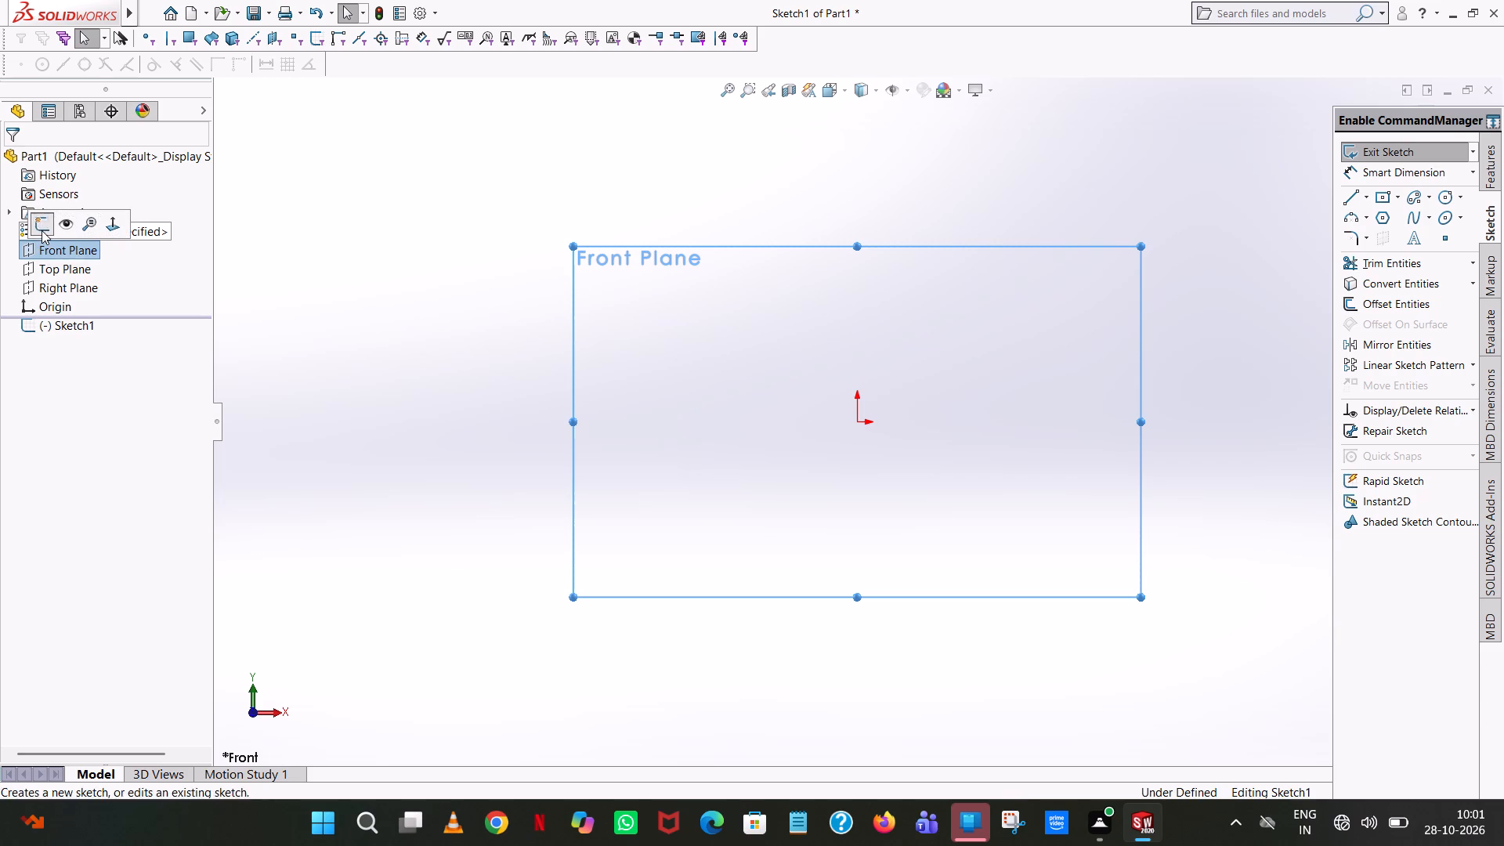
pyautogui.click(42, 230)
pyautogui.click(76, 241)
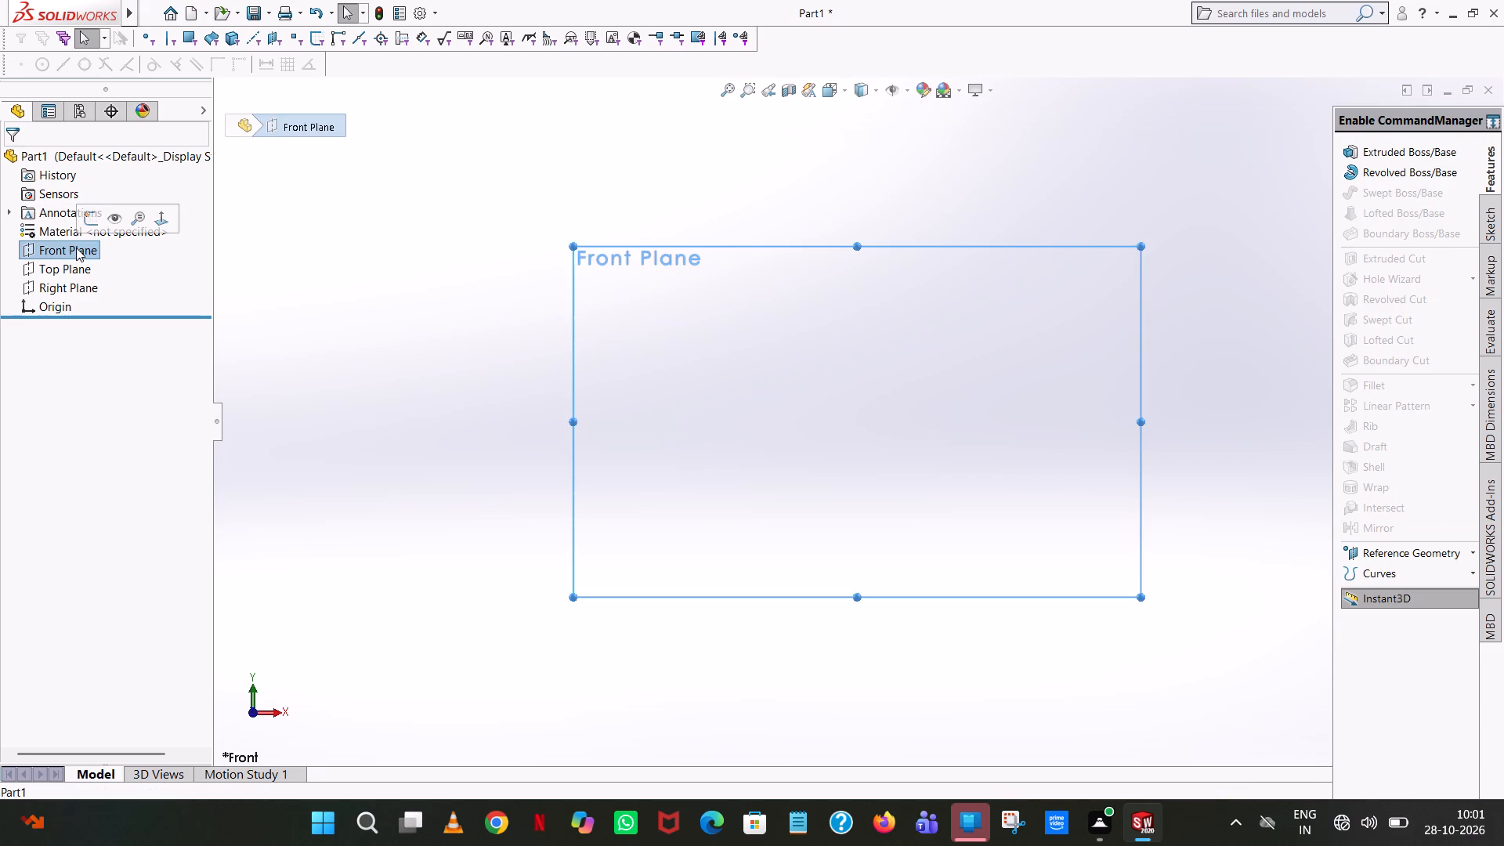
pyautogui.click(76, 248)
pyautogui.click(94, 225)
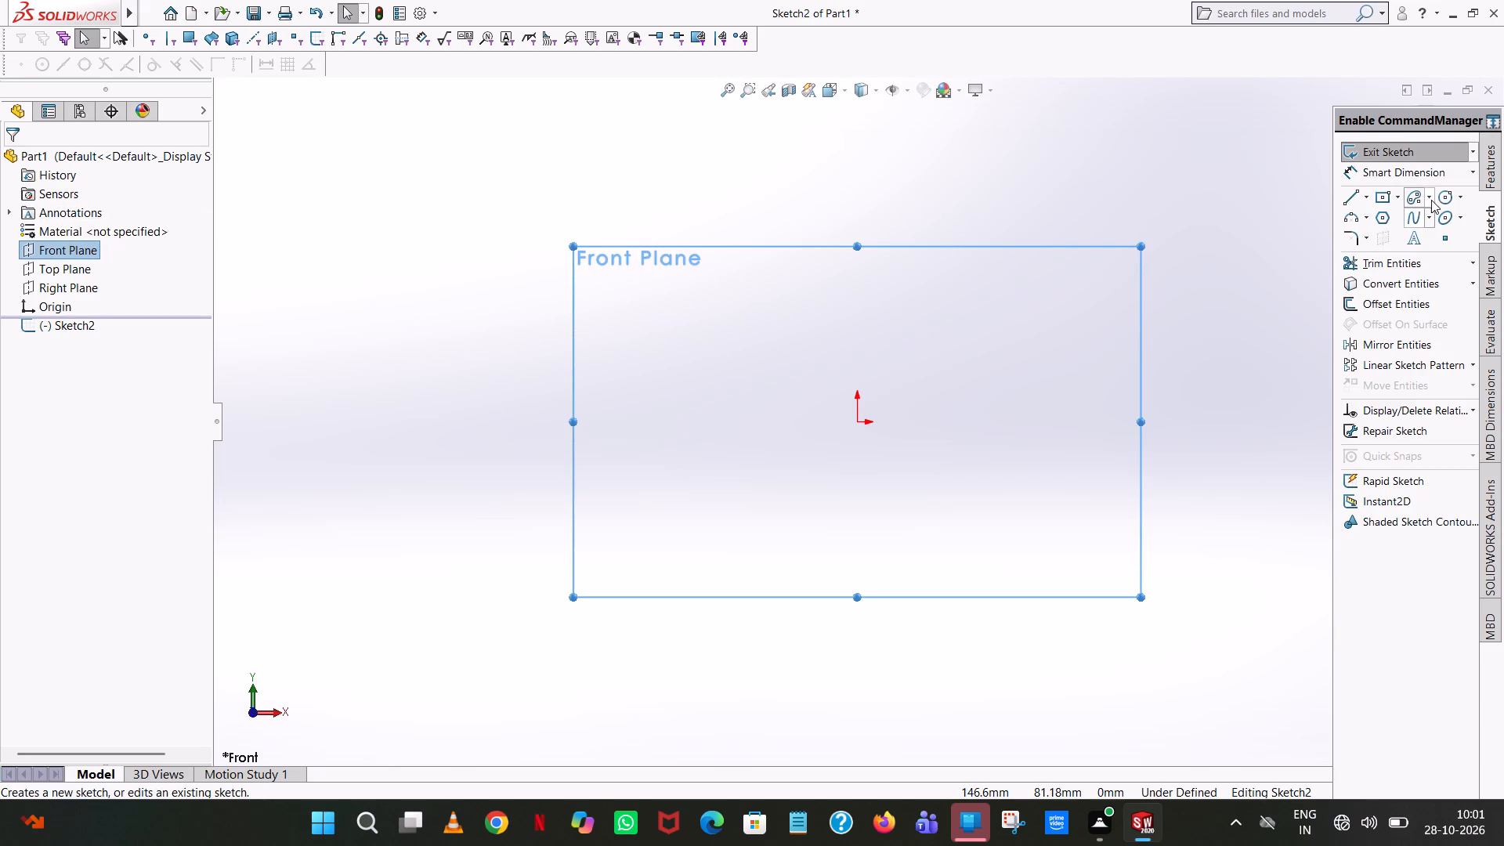
pyautogui.click(1446, 197)
pyautogui.click(858, 419)
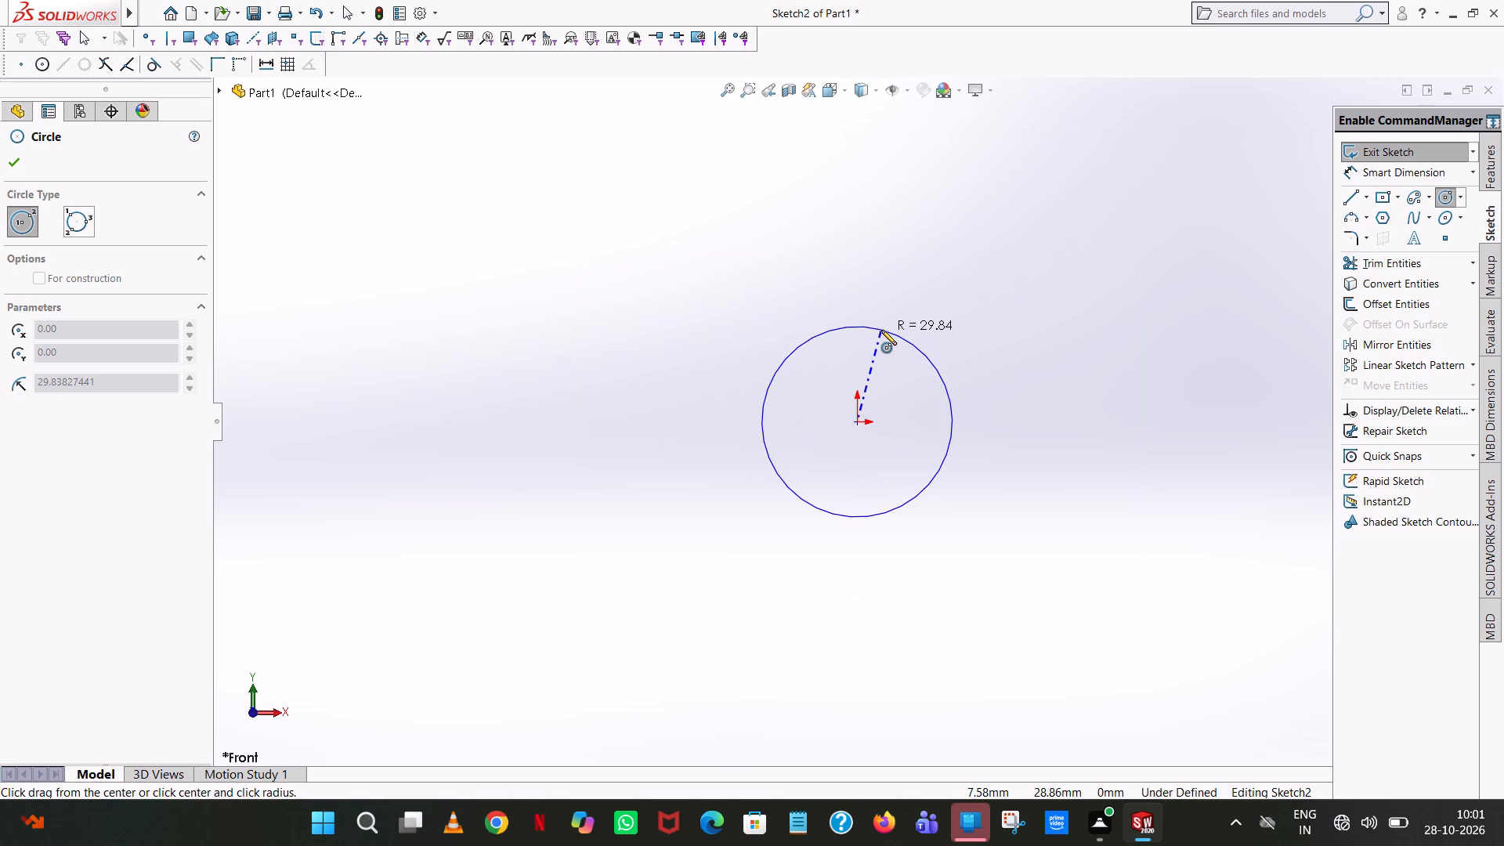
pyautogui.click(881, 330)
pyautogui.write('130/2')
pyautogui.press('Return')
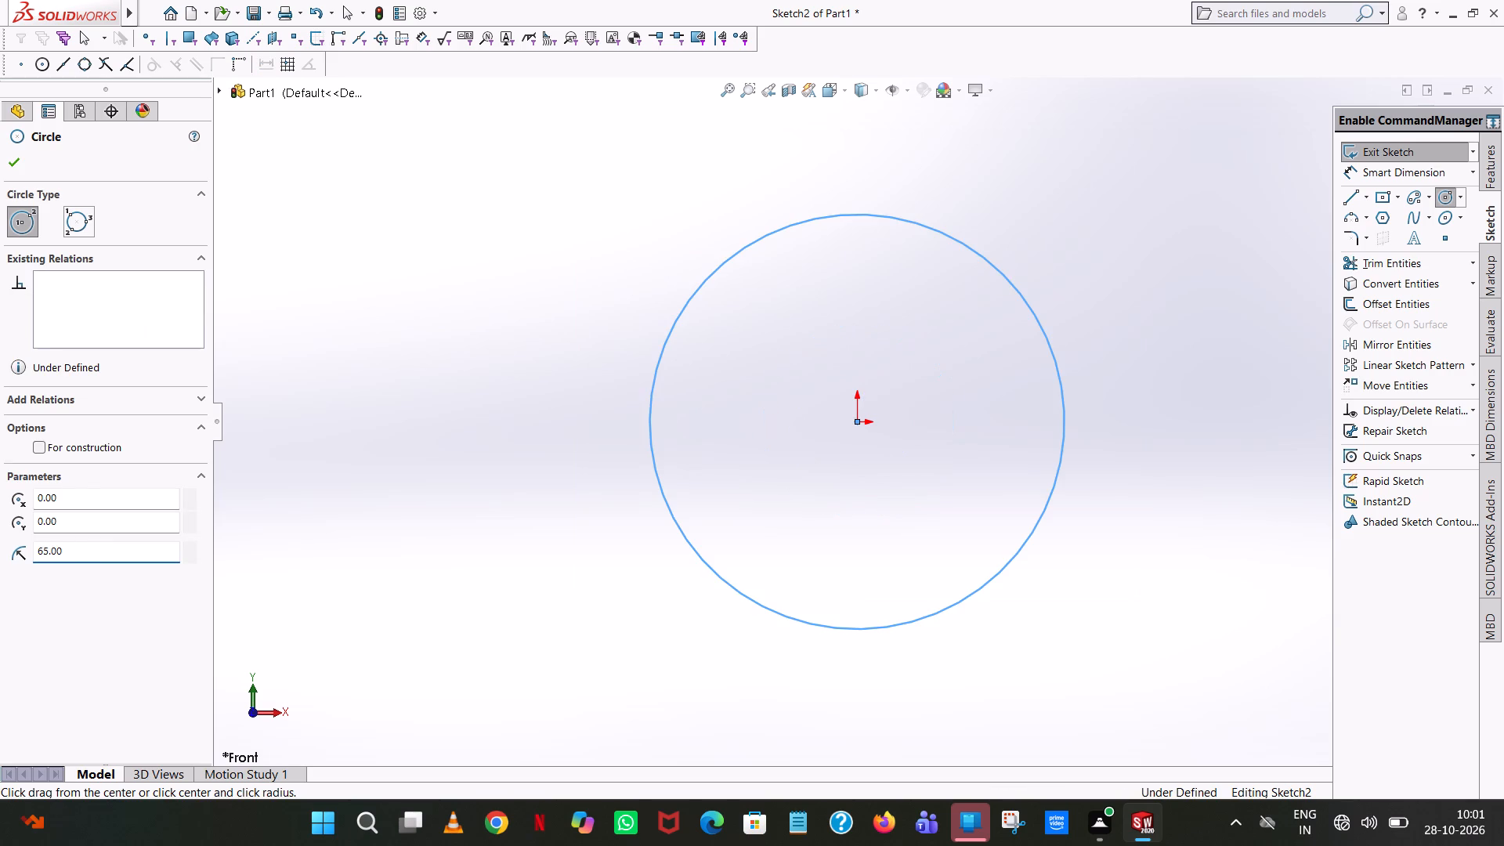
pyautogui.rightClick(881, 330)
pyautogui.click(939, 353)
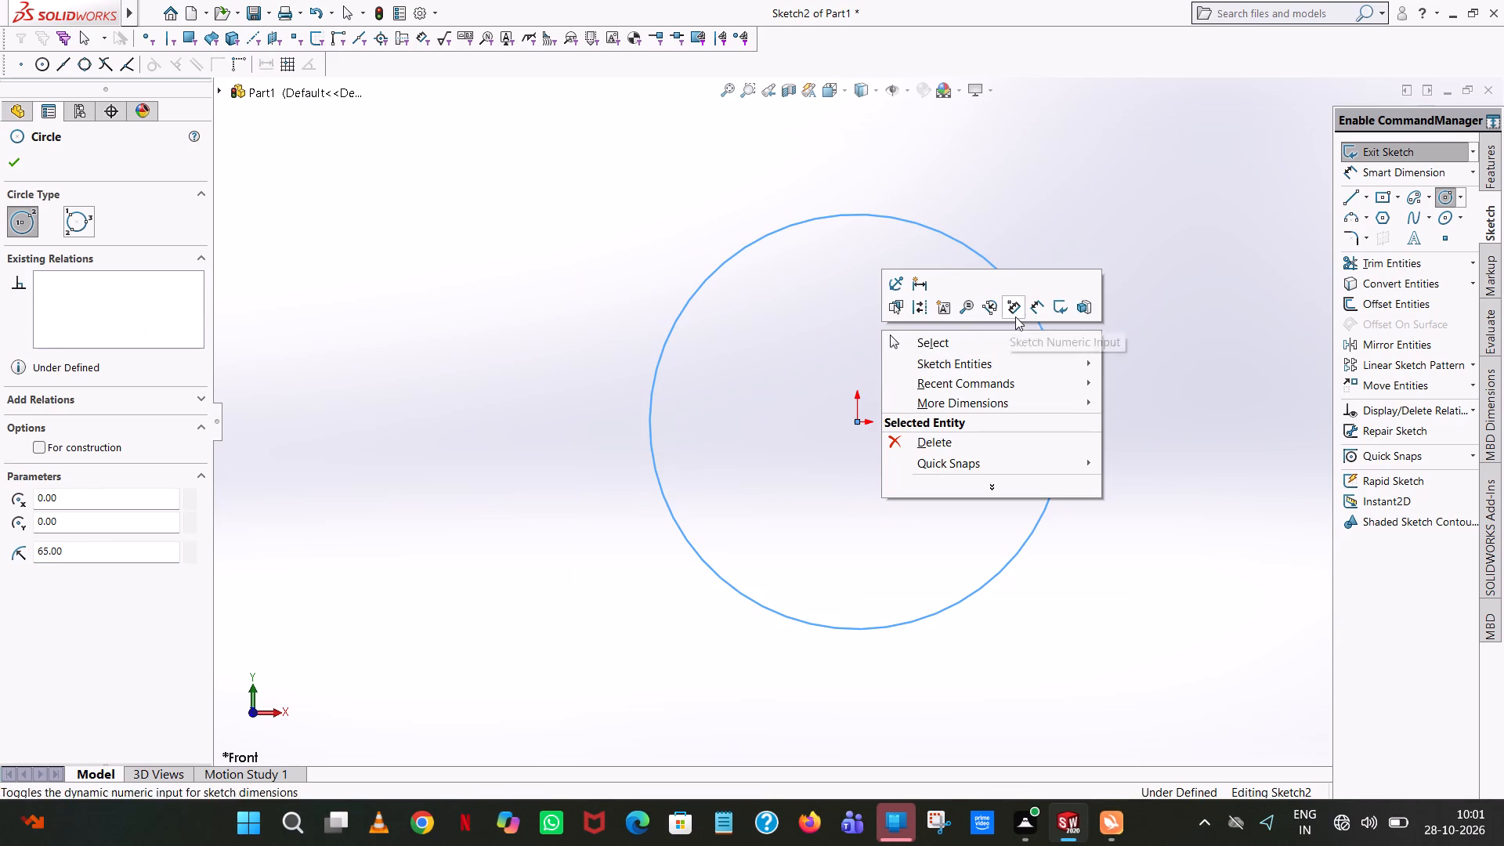
pyautogui.click(949, 338)
pyautogui.click(1152, 208)
# Add a 130 mm diameter dimension to the circle.
pyautogui.click(1404, 167)
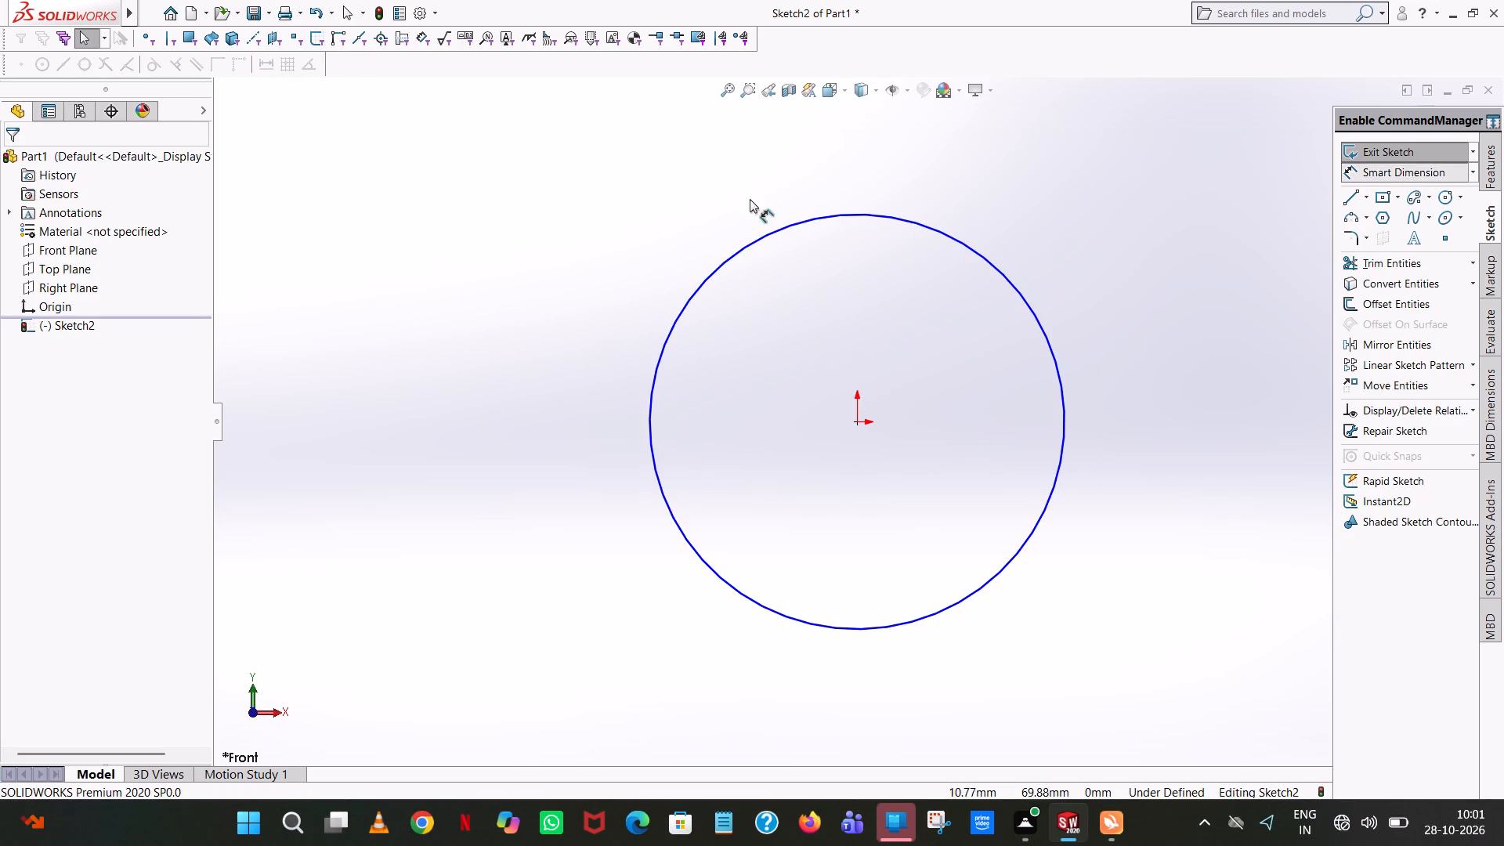
pyautogui.click(741, 243)
pyautogui.click(739, 248)
pyautogui.click(432, 283)
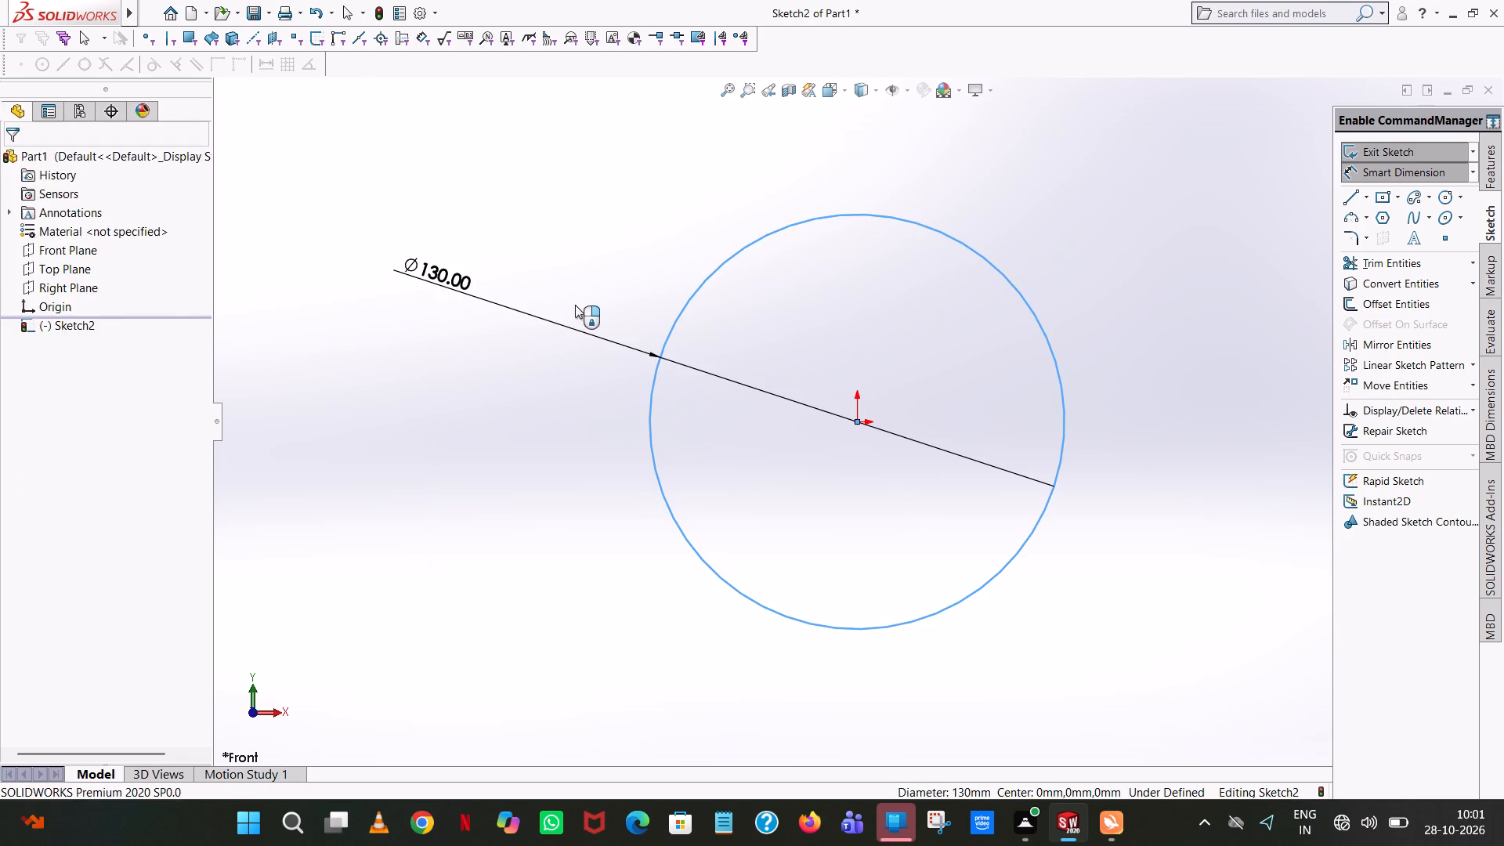
pyautogui.click(362, 255)
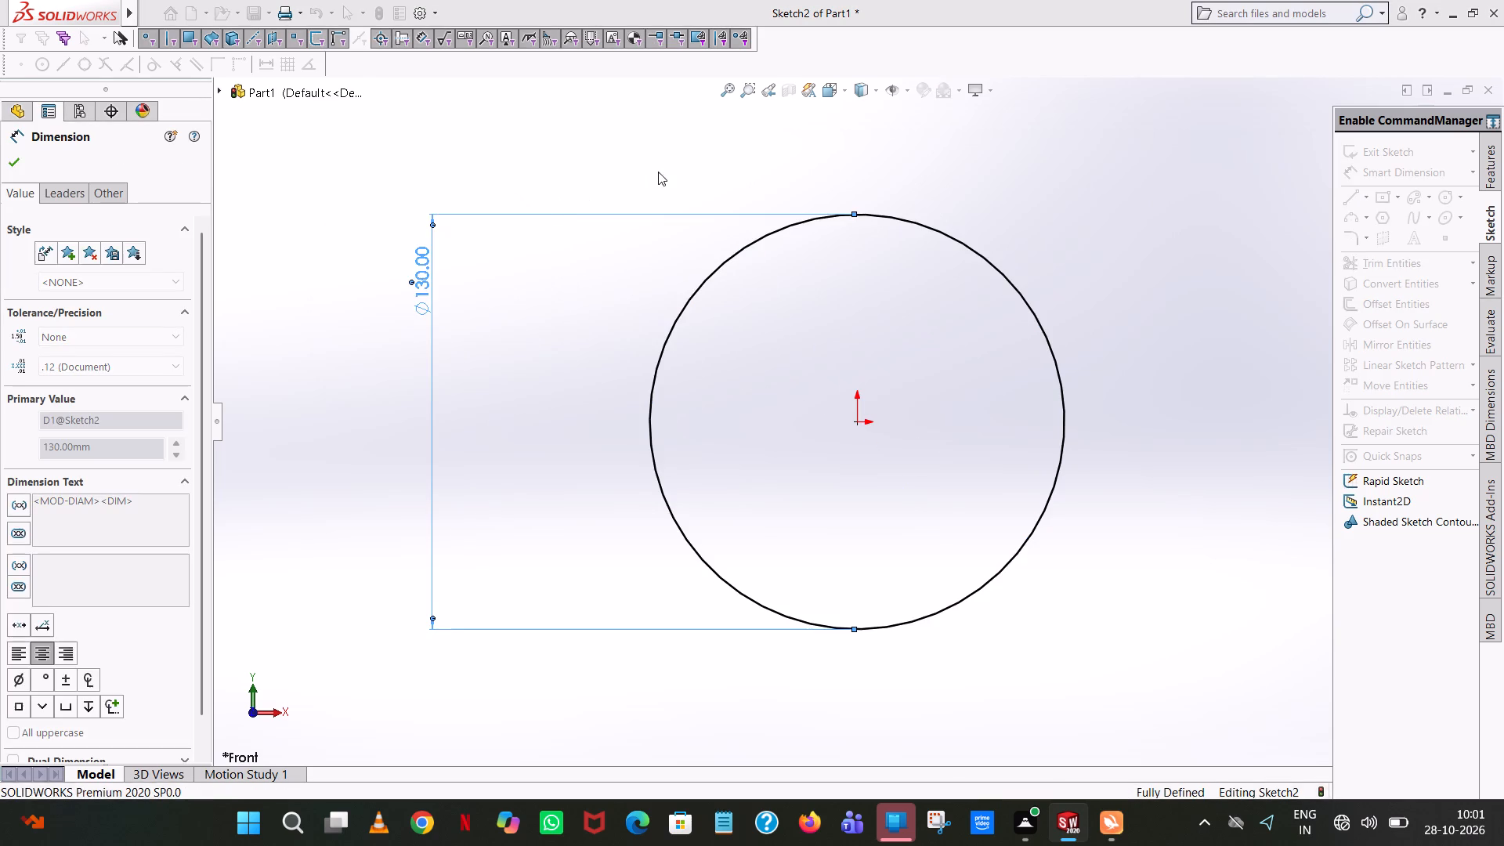
pyautogui.click(658, 172)
# Extrude the 130 mm circle as a blind boss 170 mm deep in the reversed direction.
pyautogui.click(1486, 170)
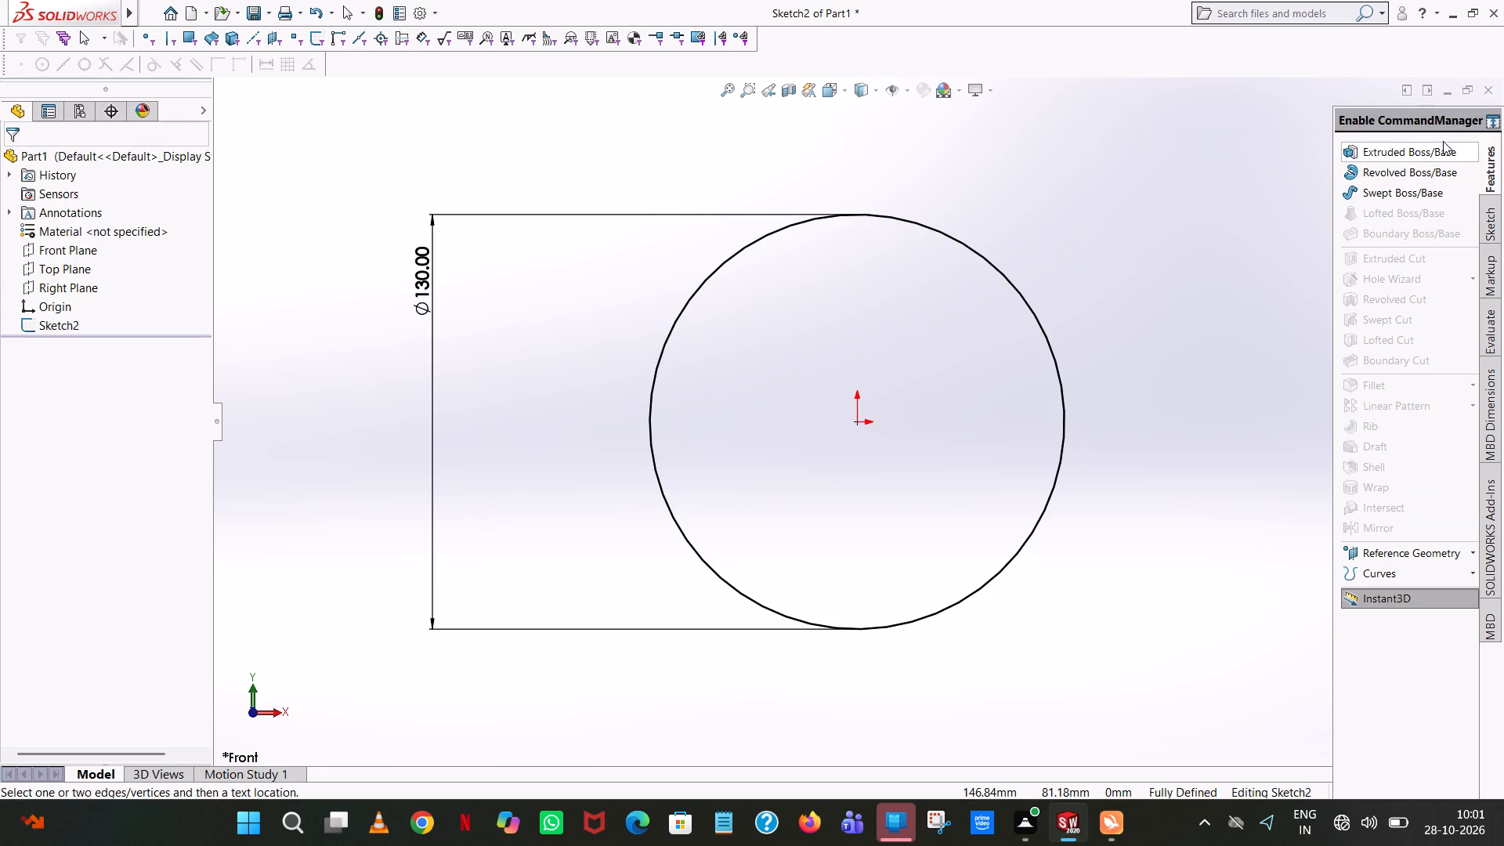
pyautogui.click(1437, 141)
pyautogui.click(1412, 153)
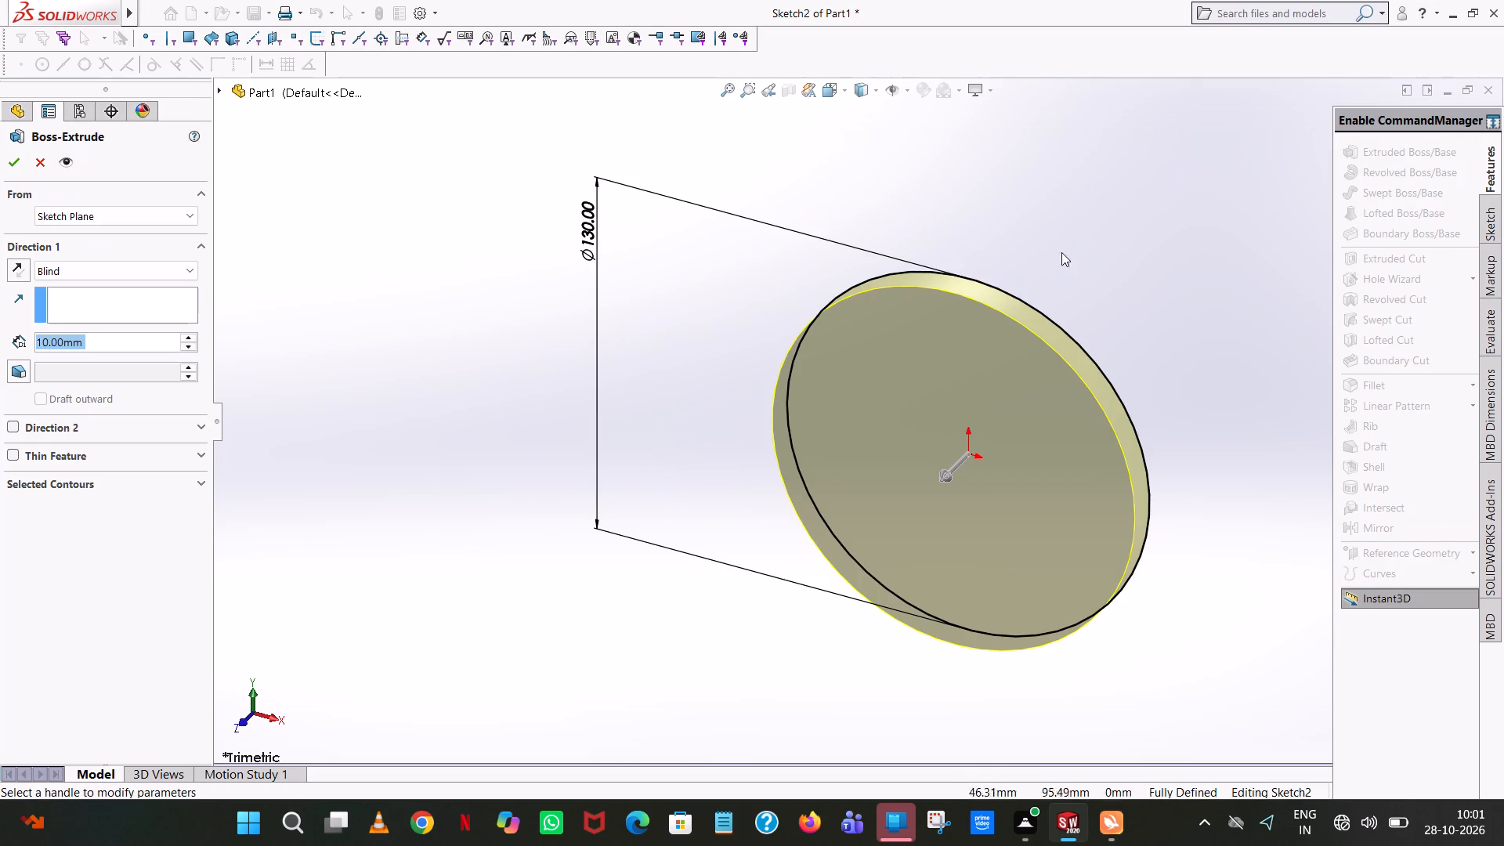
pyautogui.scroll(1, 1148, 249)
pyautogui.moveTo(1148, 249); pyautogui.dragTo(1046, 182, button='middle')
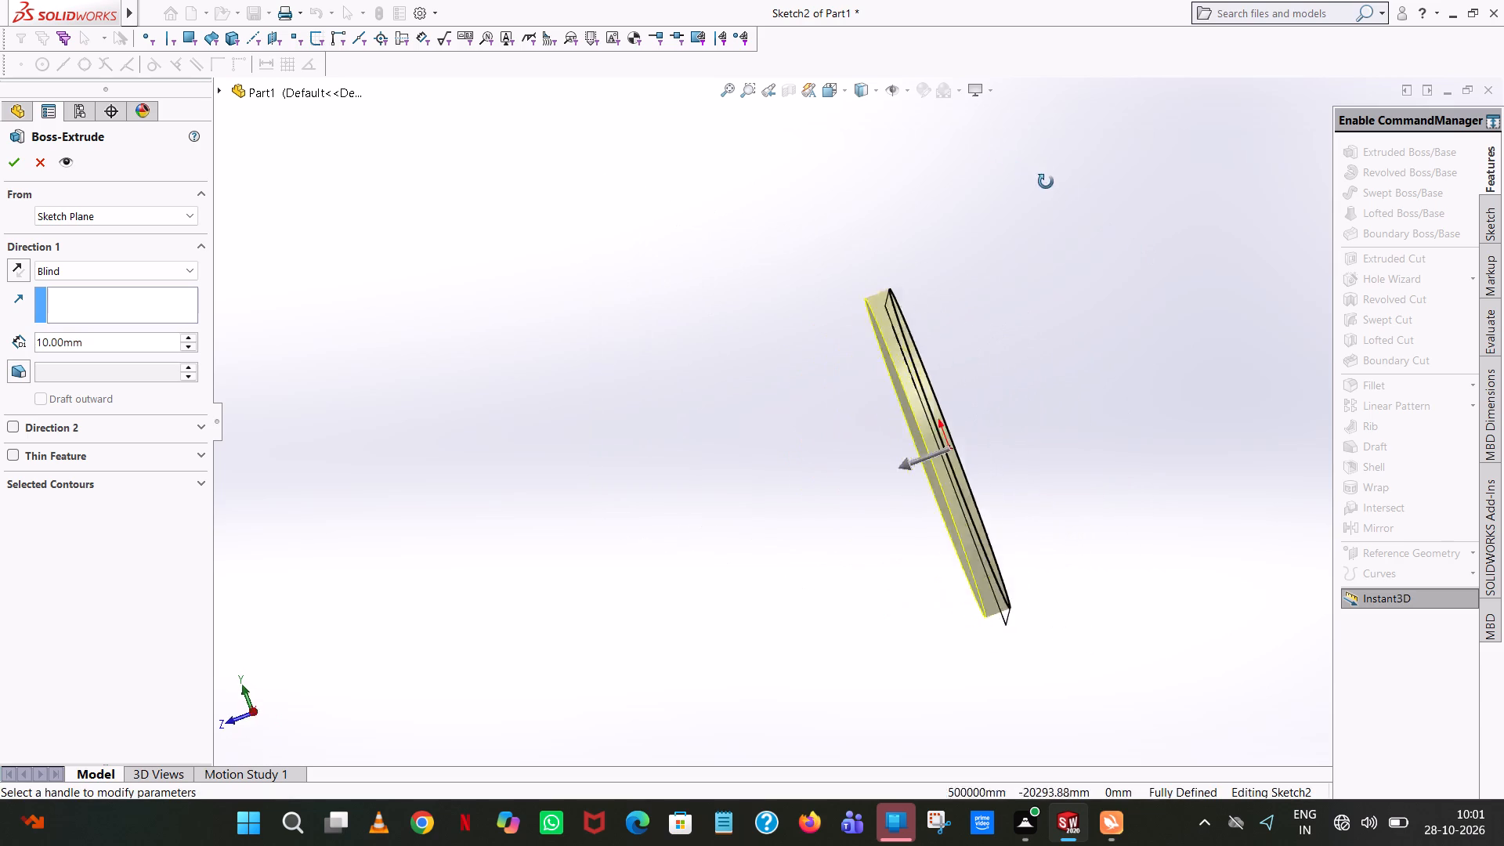
pyautogui.moveTo(1046, 182); pyautogui.dragTo(1075, 200, button='middle')
pyautogui.click(16, 265)
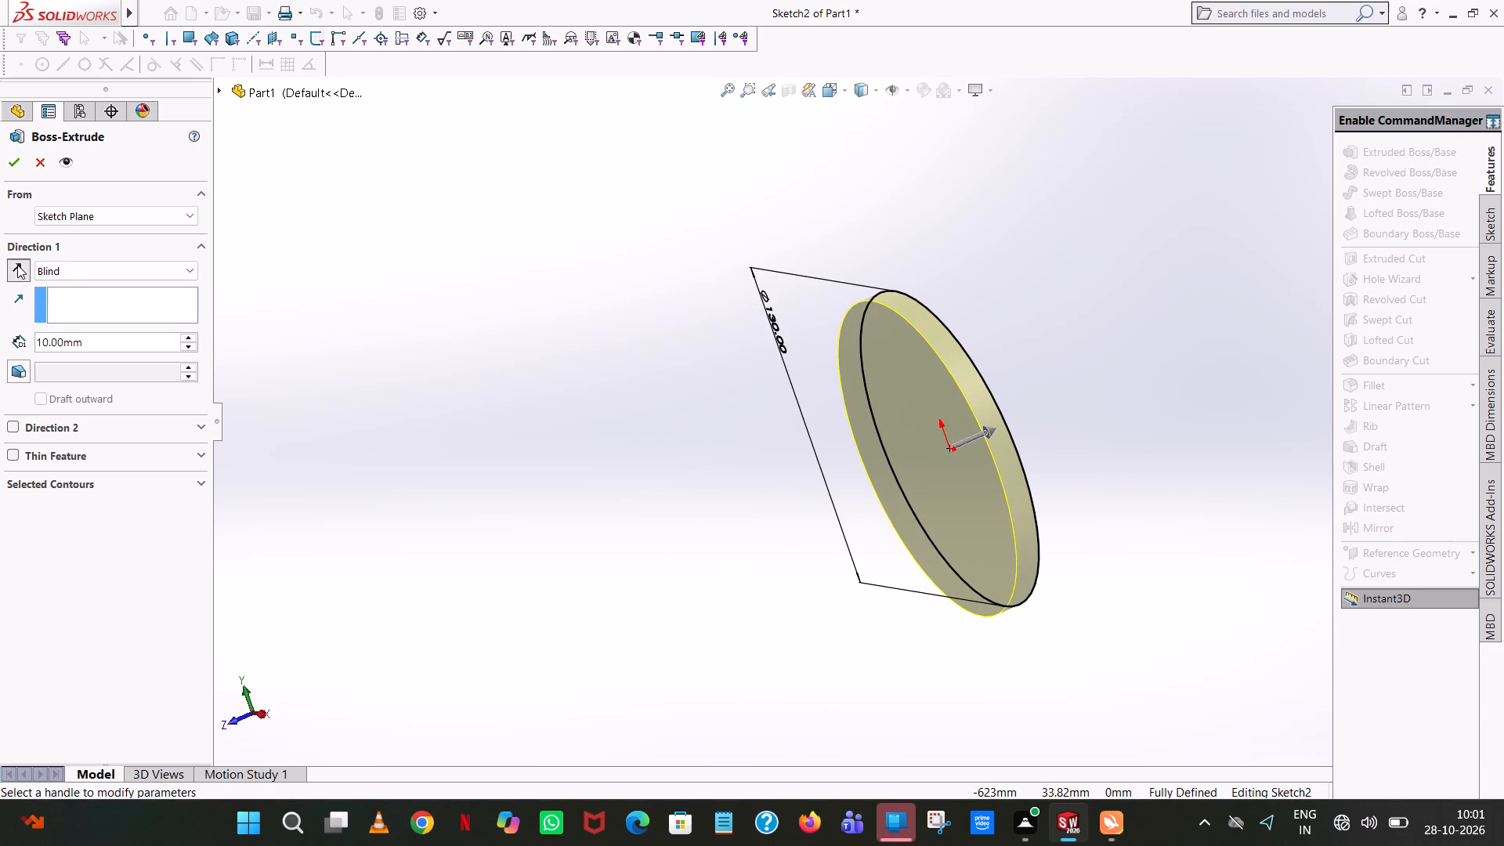
pyautogui.click(117, 340)
pyautogui.click(117, 340)
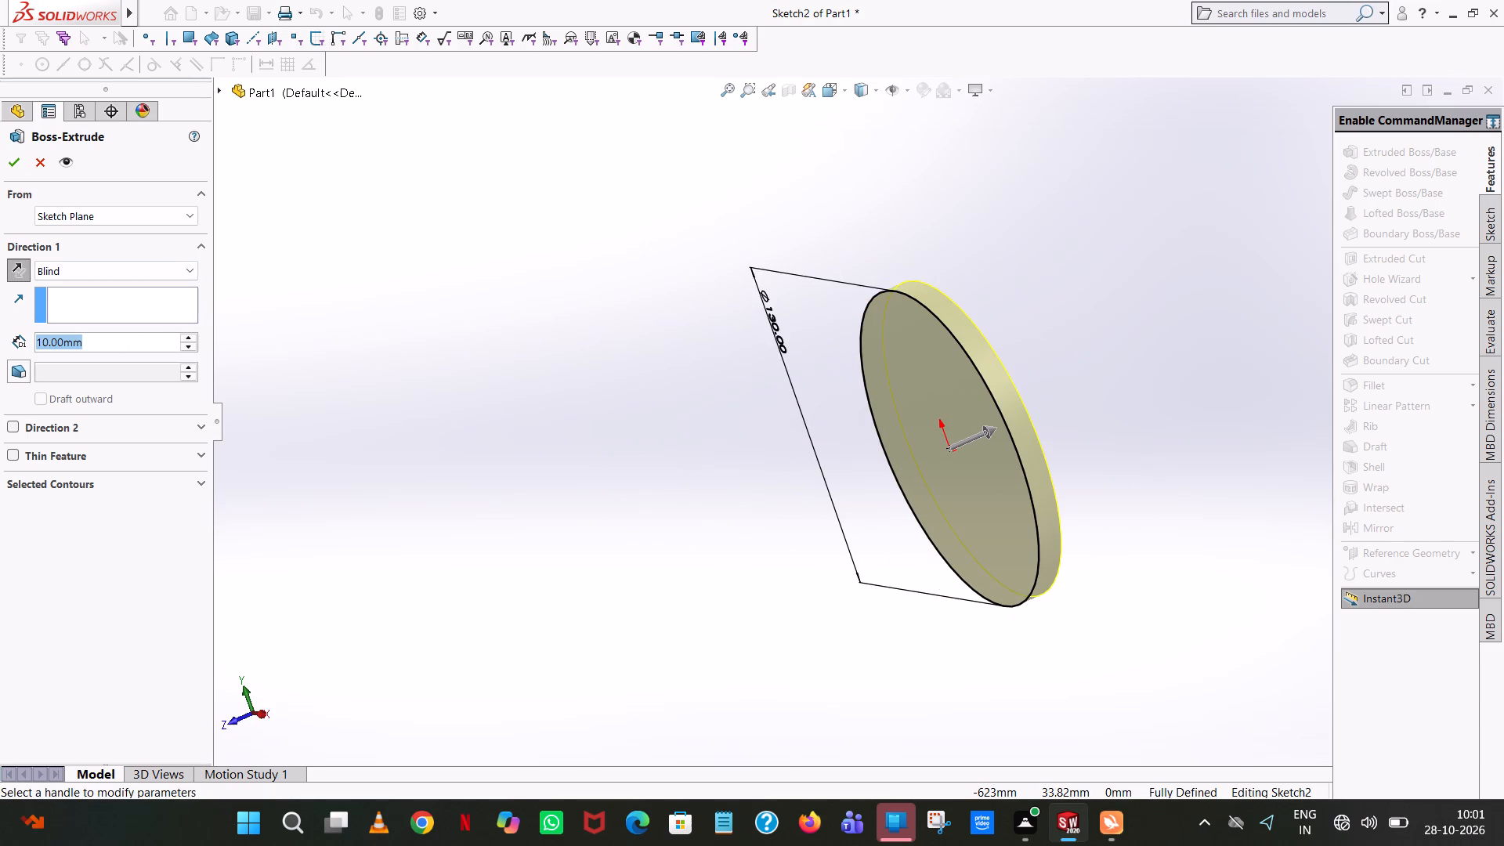
pyautogui.write('170')
pyautogui.press('Return')
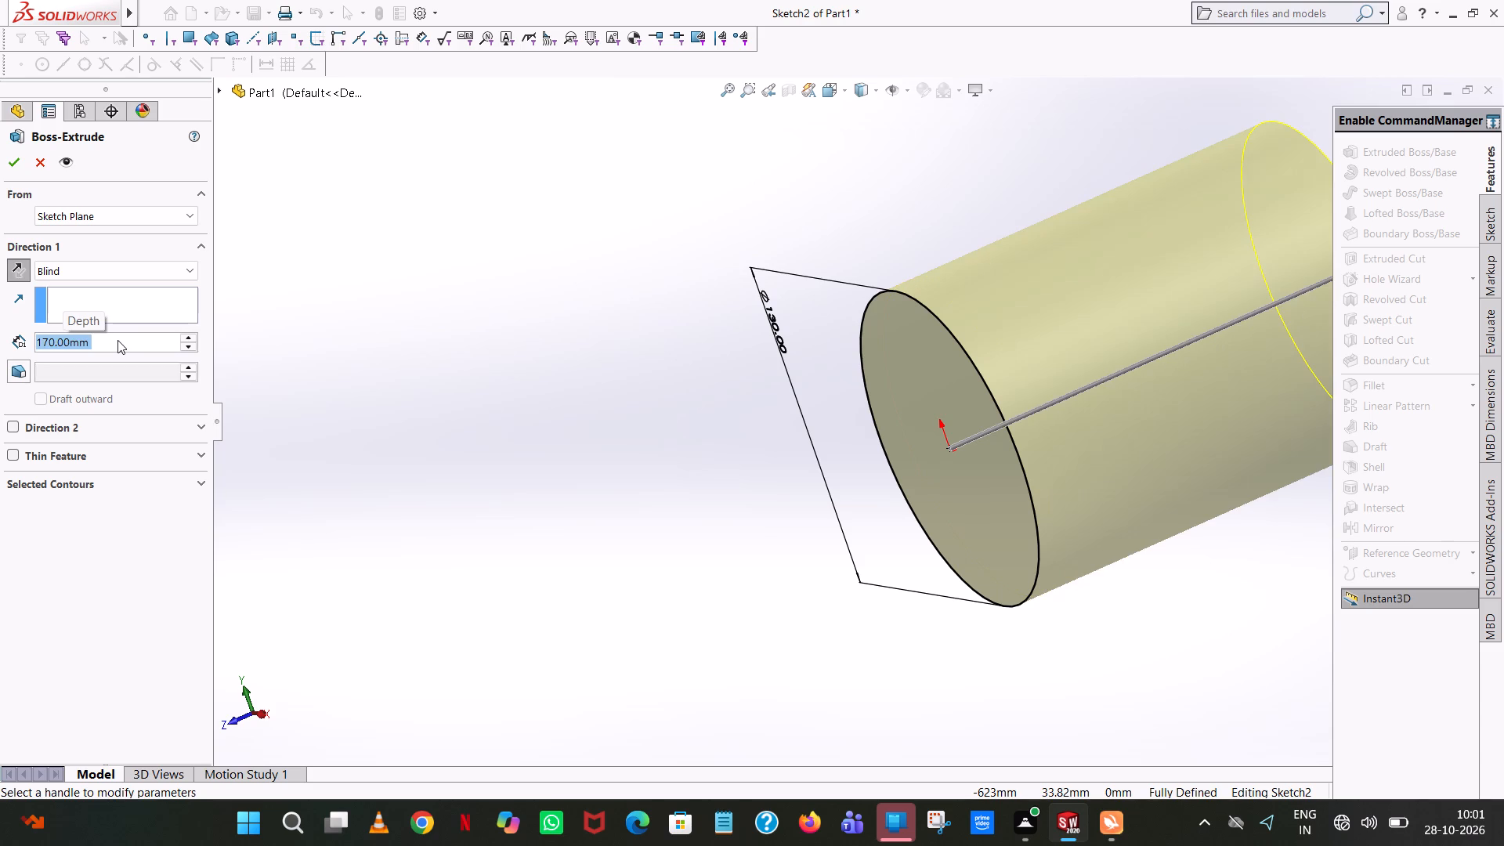
pyautogui.click(9, 161)
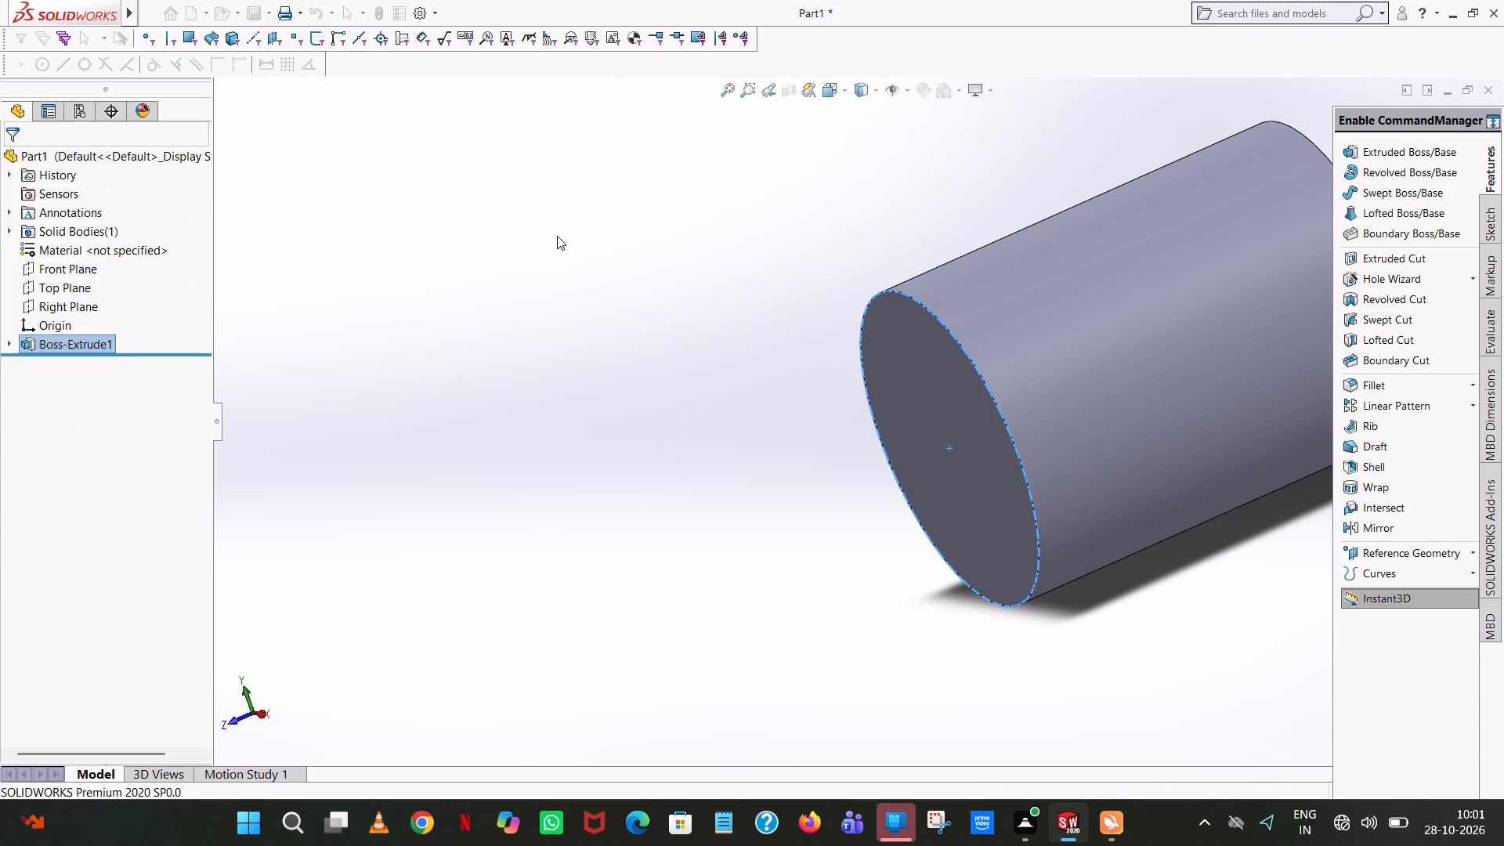
pyautogui.click(553, 229)
# Start a boss extrusion on the cylinder's rear end face and sketch a 117 mm radius circle centred on the origin.
pyautogui.scroll(6, 835, 302)
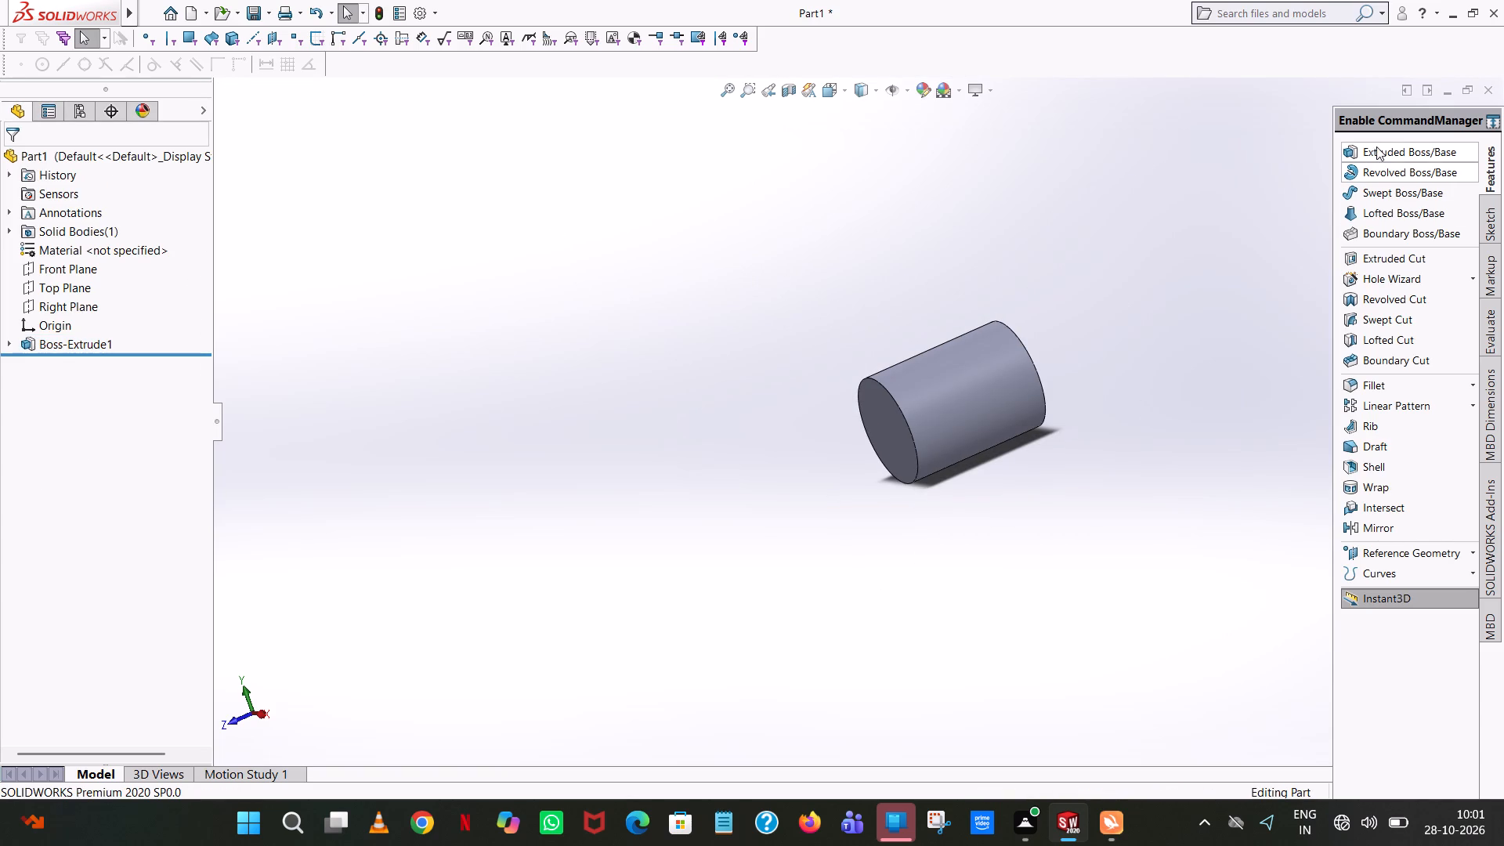
pyautogui.click(1376, 146)
pyautogui.moveTo(1175, 329); pyautogui.dragTo(1021, 380, button='middle')
pyautogui.scroll(2, 1021, 380)
pyautogui.scroll(-5, 1021, 380)
pyautogui.click(760, 414)
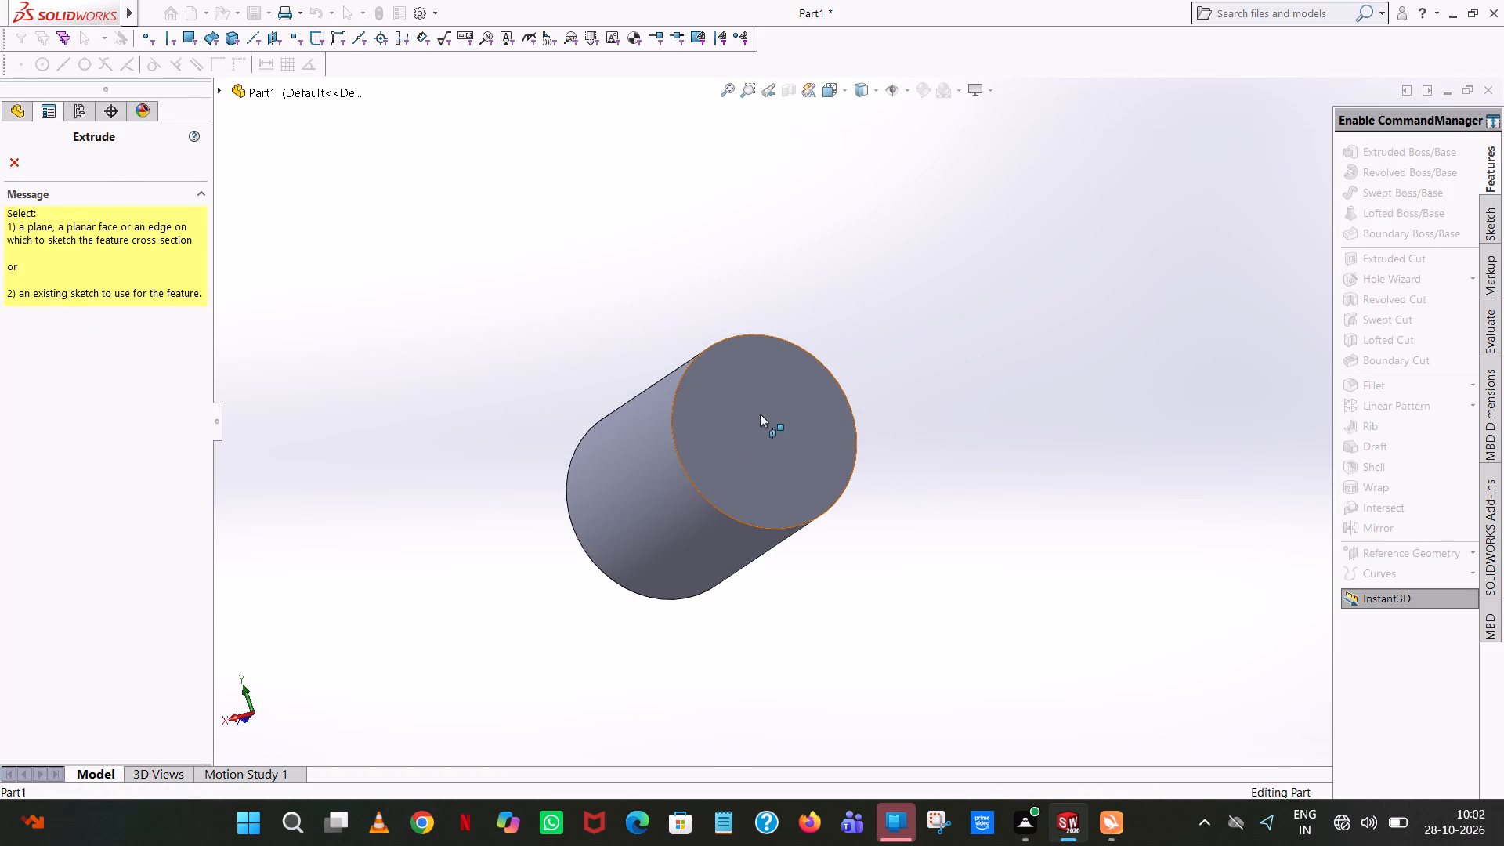
pyautogui.click(841, 91)
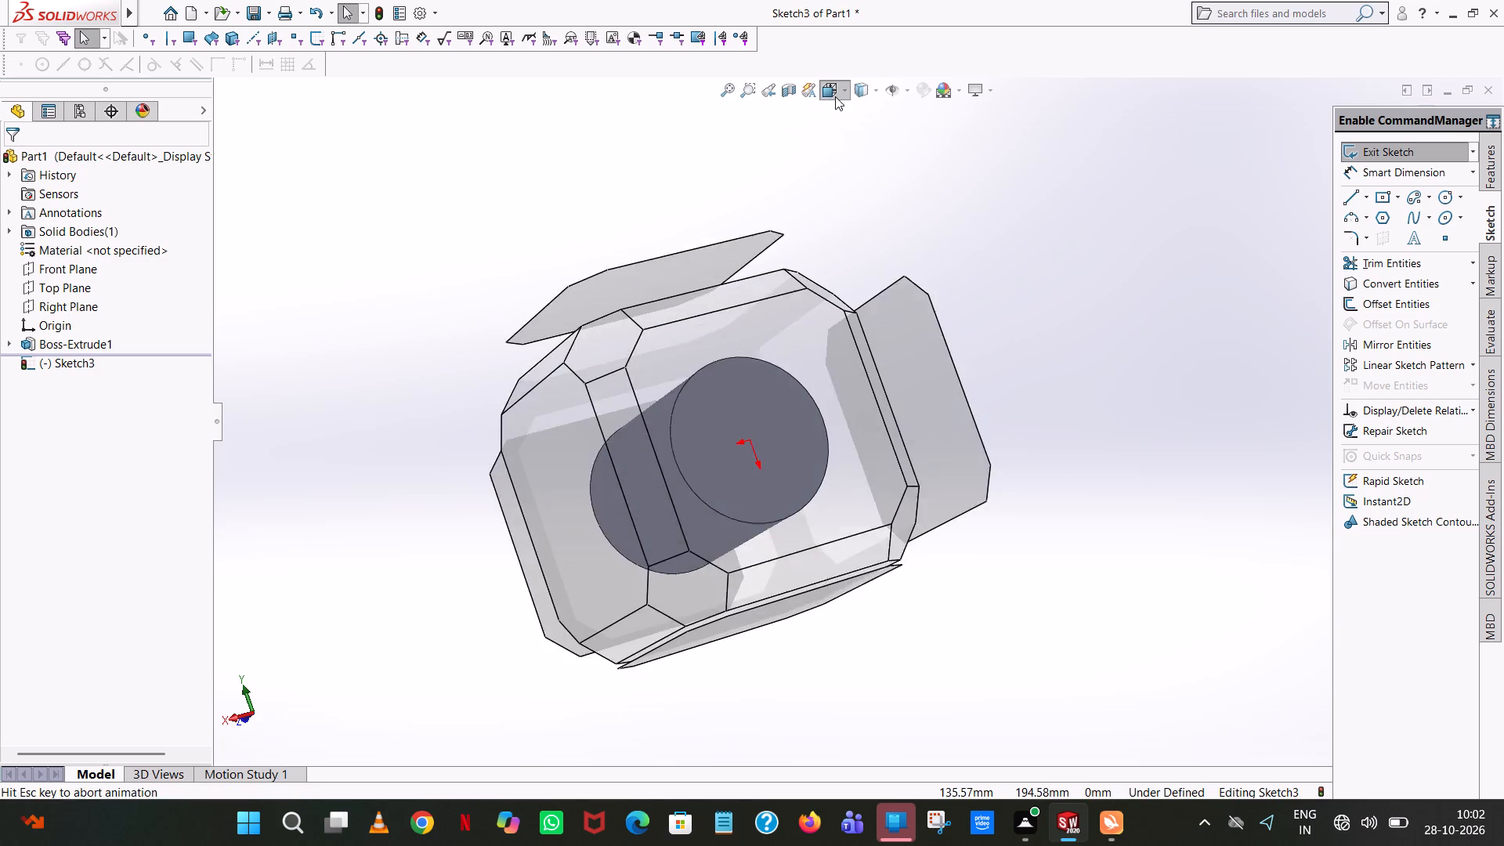
pyautogui.click(920, 175)
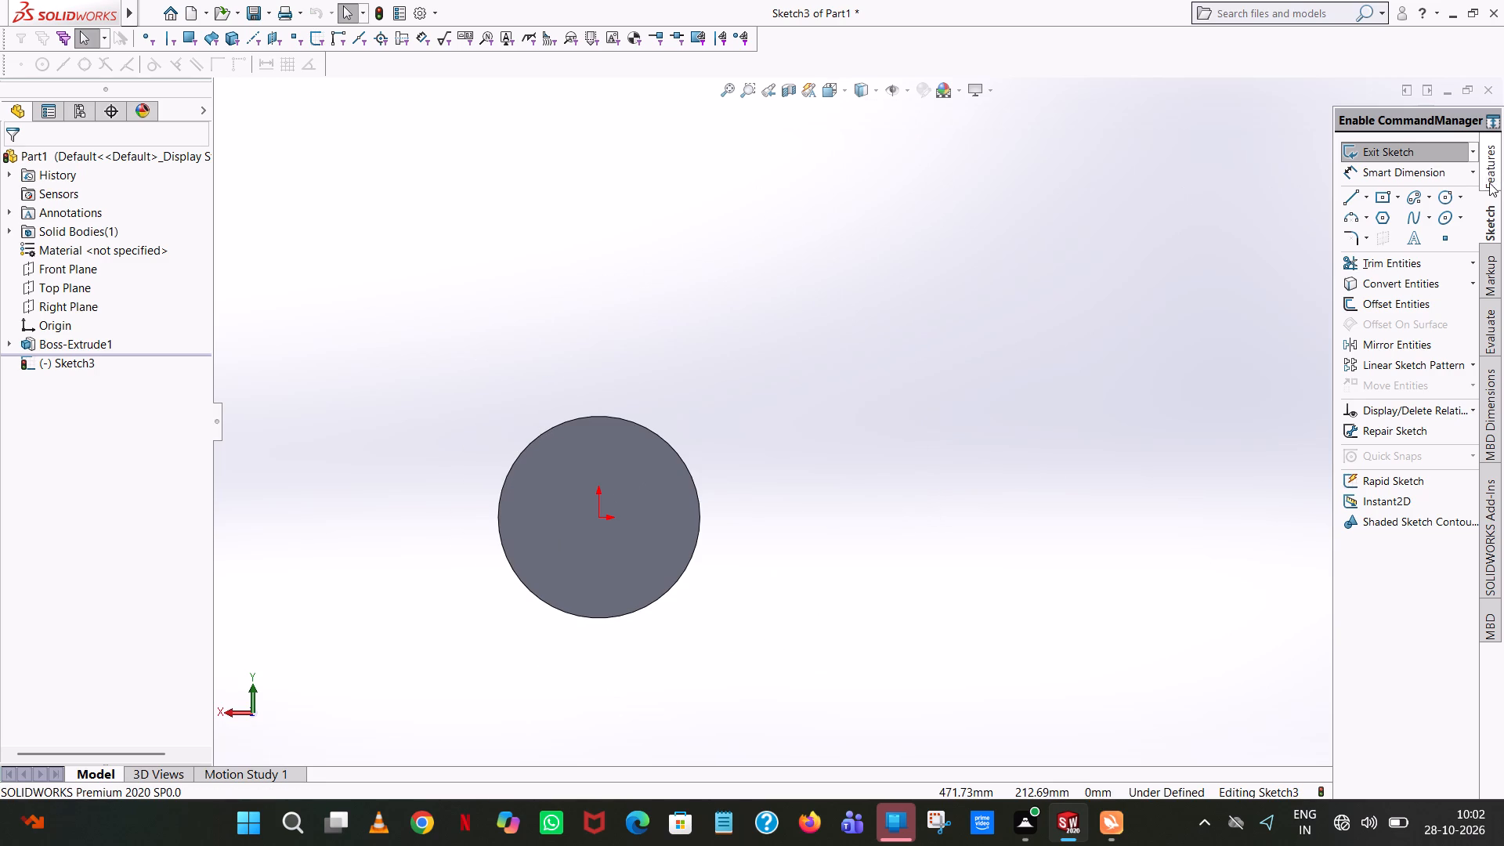
pyautogui.click(1450, 193)
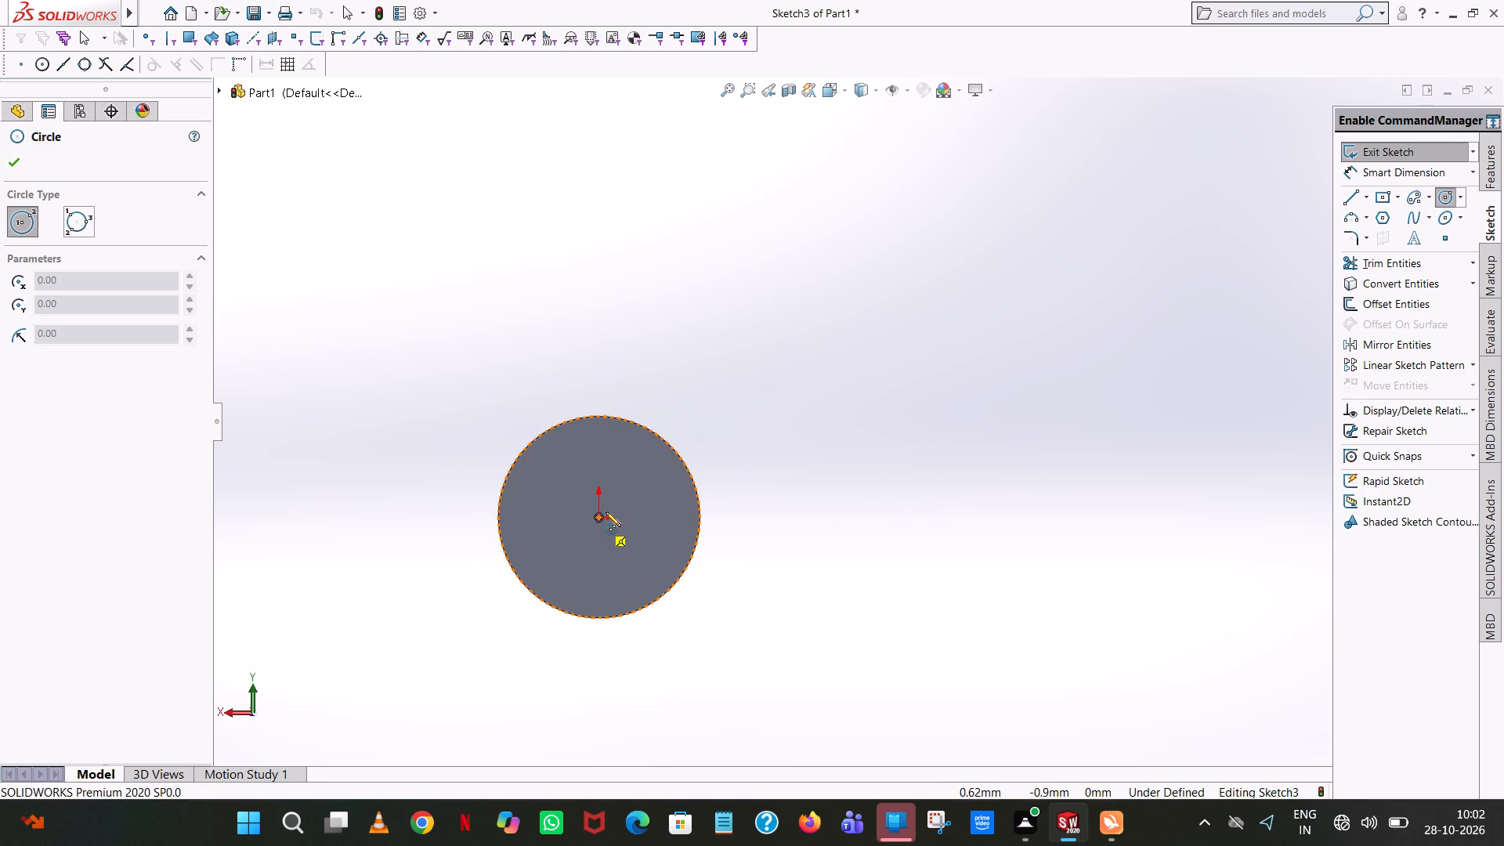
pyautogui.click(601, 518)
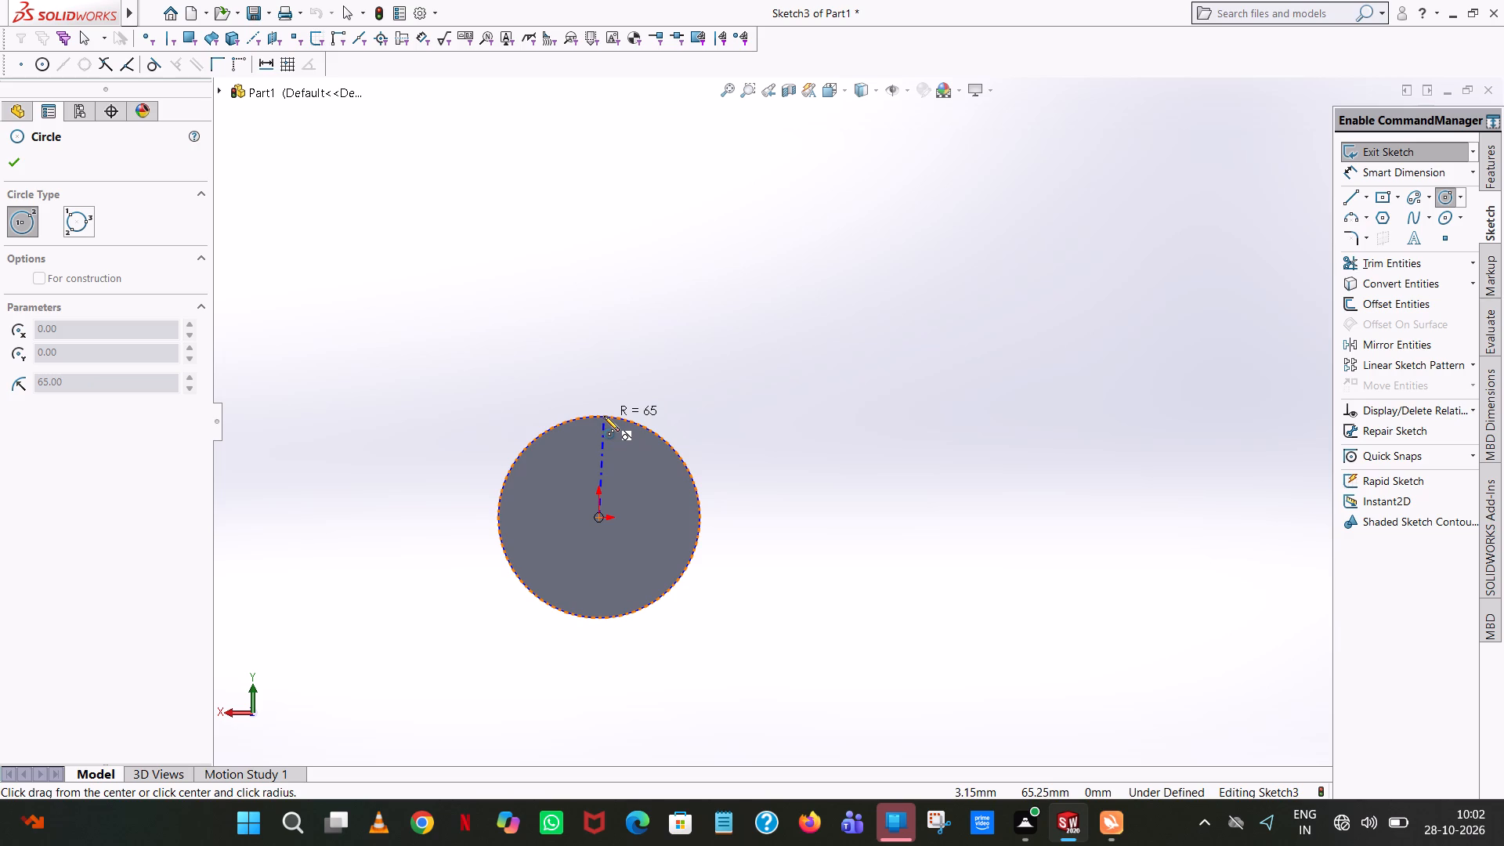
pyautogui.click(619, 373)
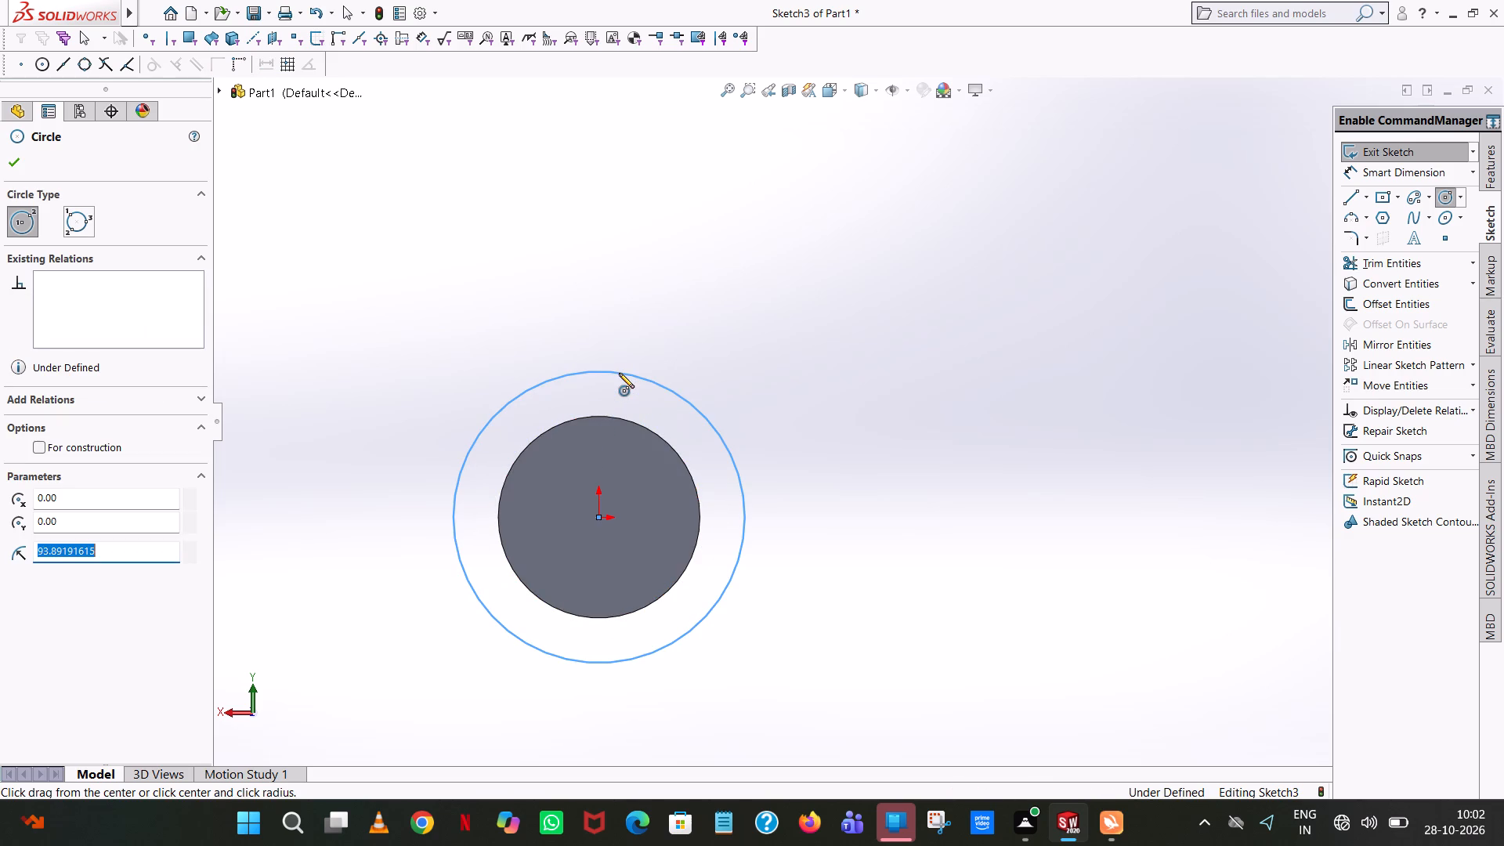
pyautogui.write('234/2')
pyautogui.press('Return')
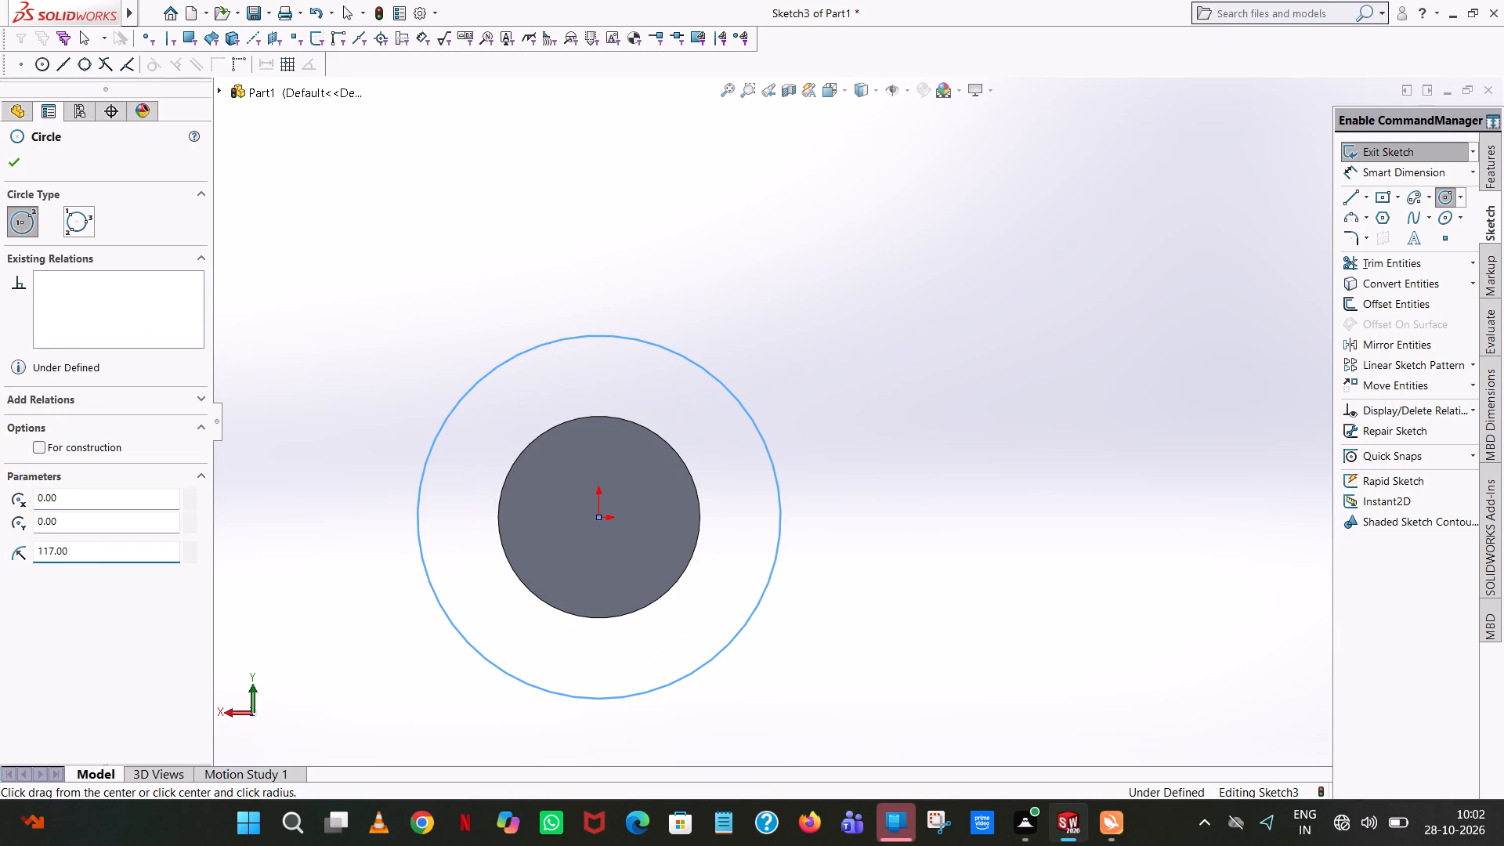
pyautogui.click(7, 158)
pyautogui.click(846, 228)
# Add a 234 mm diameter dimension to the larger circle.
pyautogui.click(1365, 170)
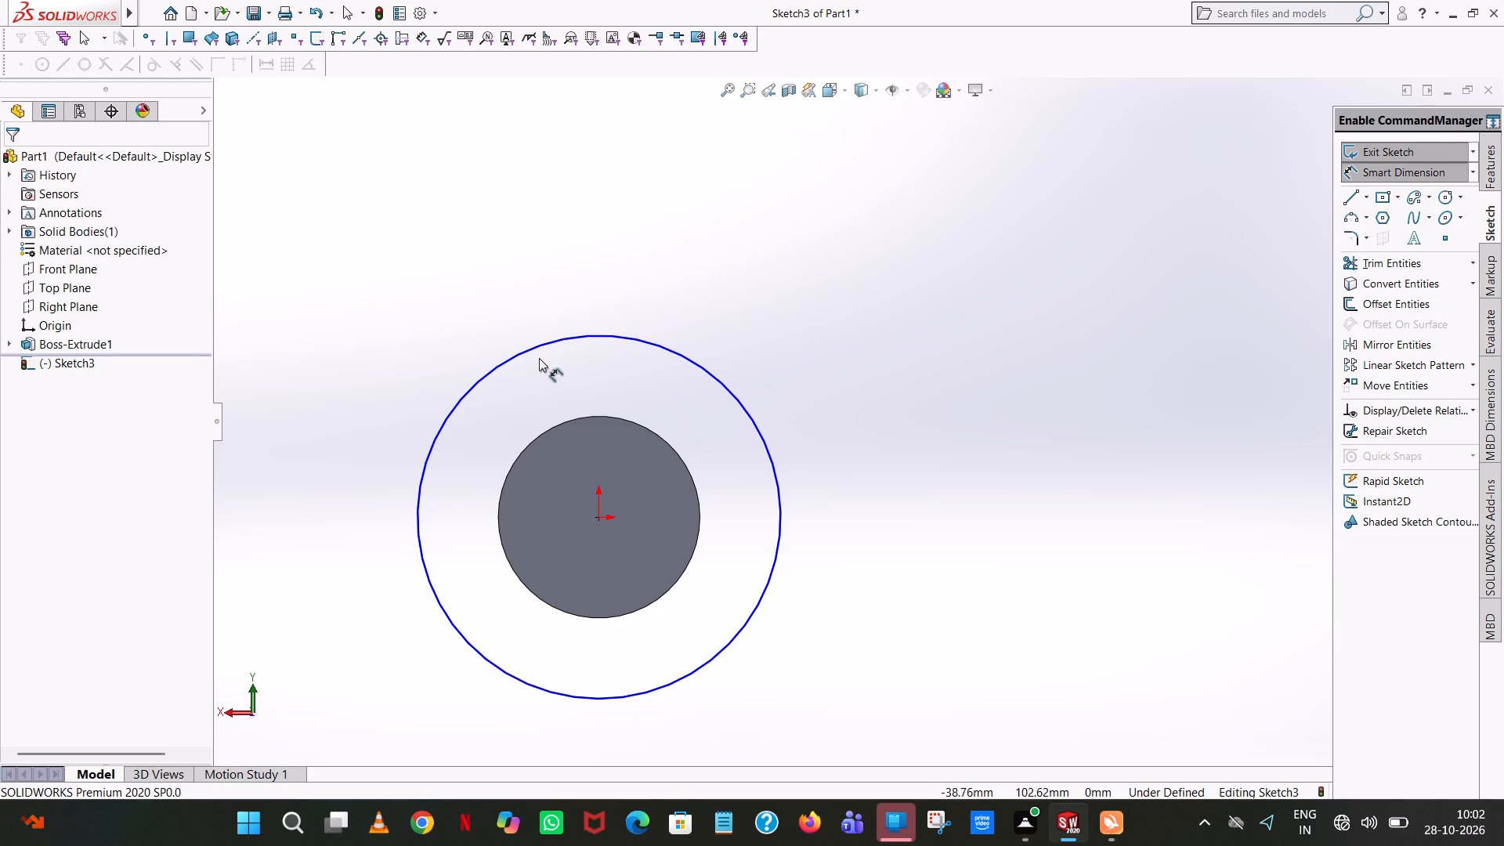
pyautogui.click(566, 338)
pyautogui.click(566, 203)
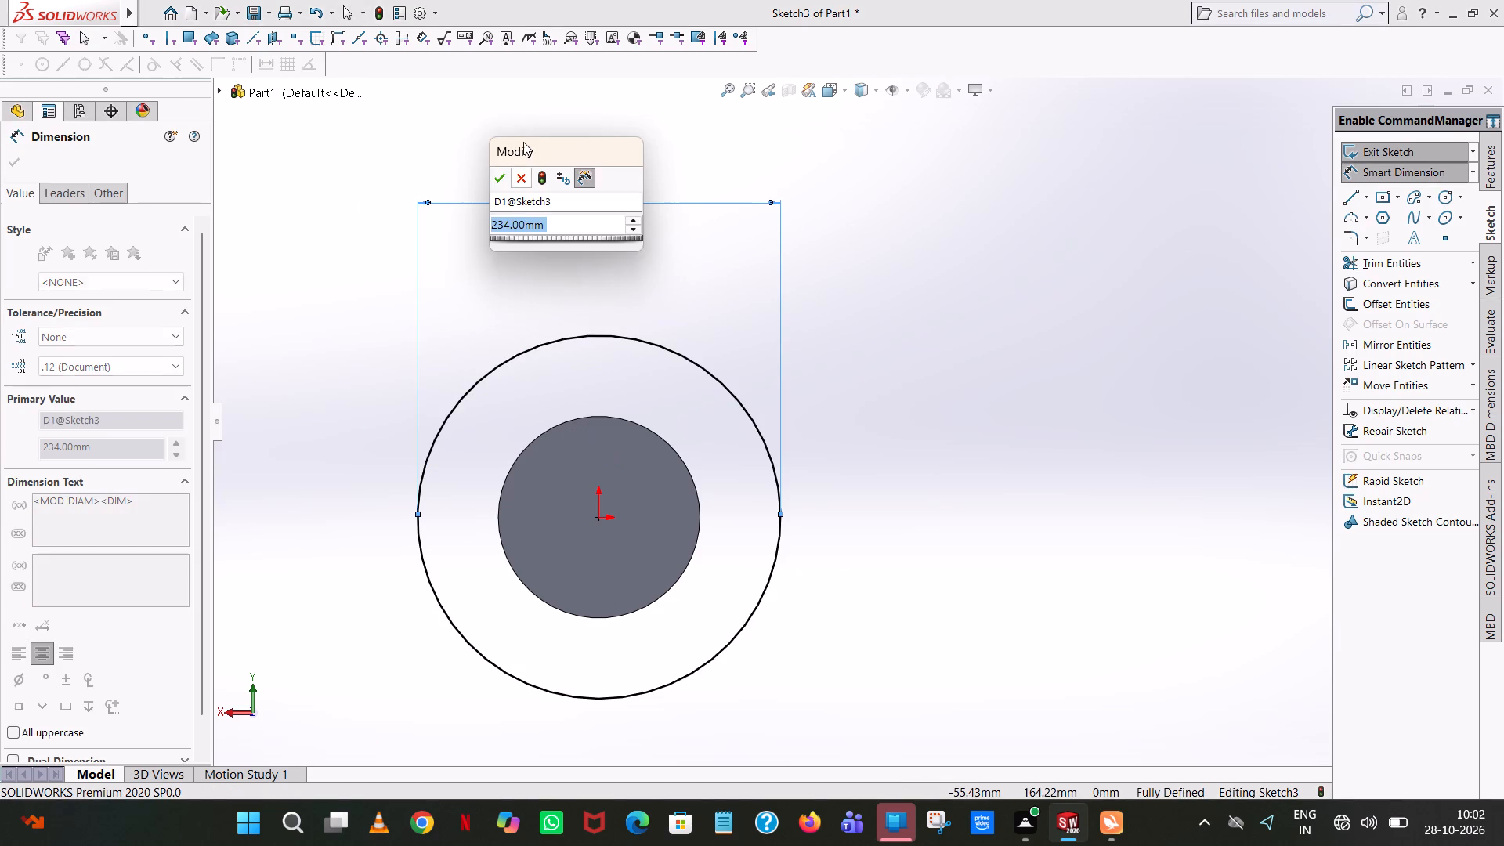
pyautogui.click(489, 170)
pyautogui.click(496, 172)
pyautogui.click(823, 176)
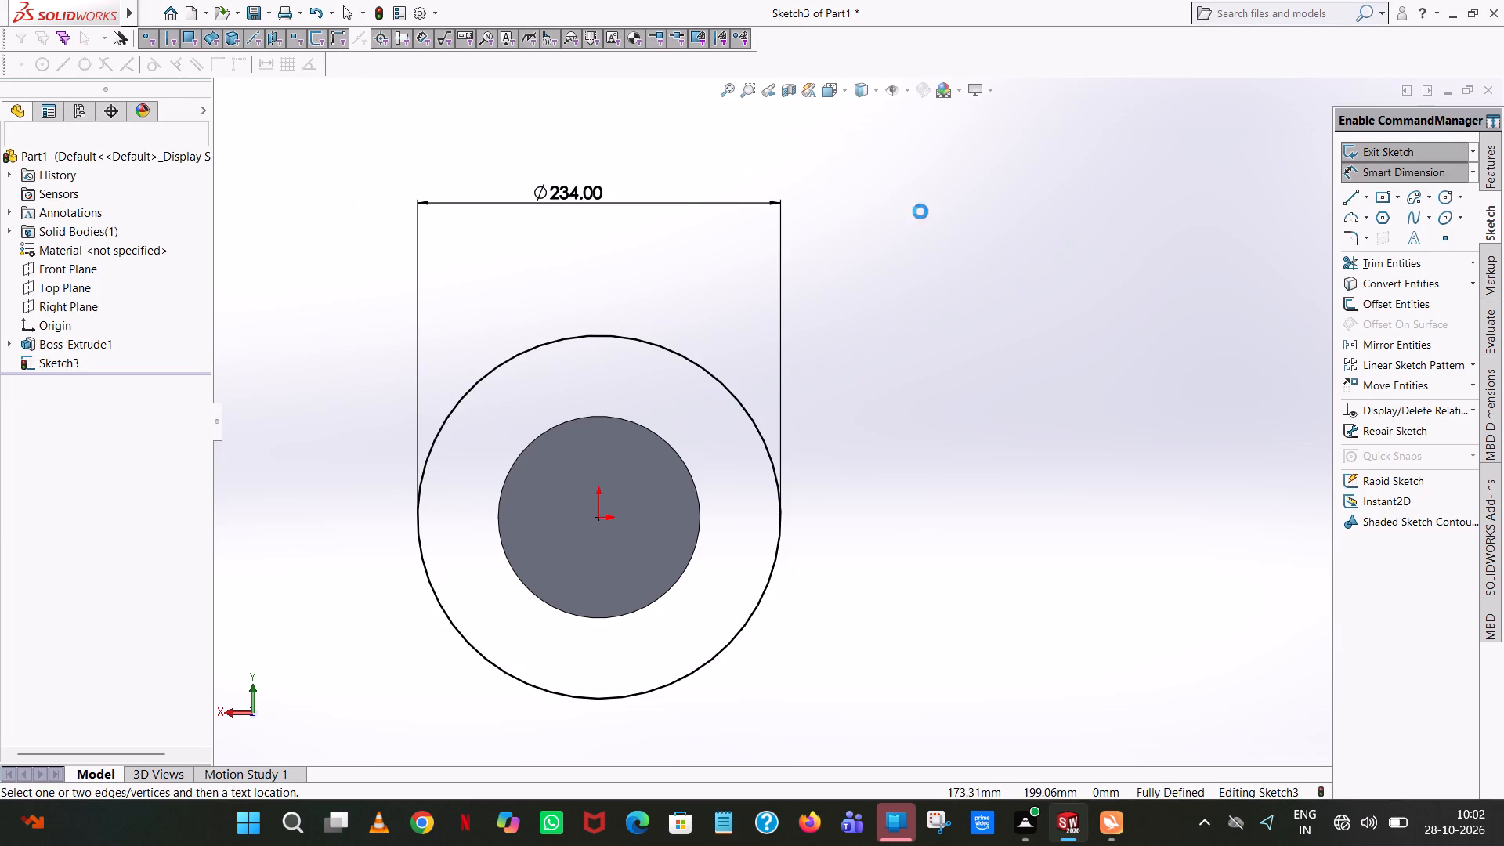
# Extrude the 234 mm circle as a blind boss 350 mm deep, merged with the smaller cylinder.
pyautogui.click(1487, 165)
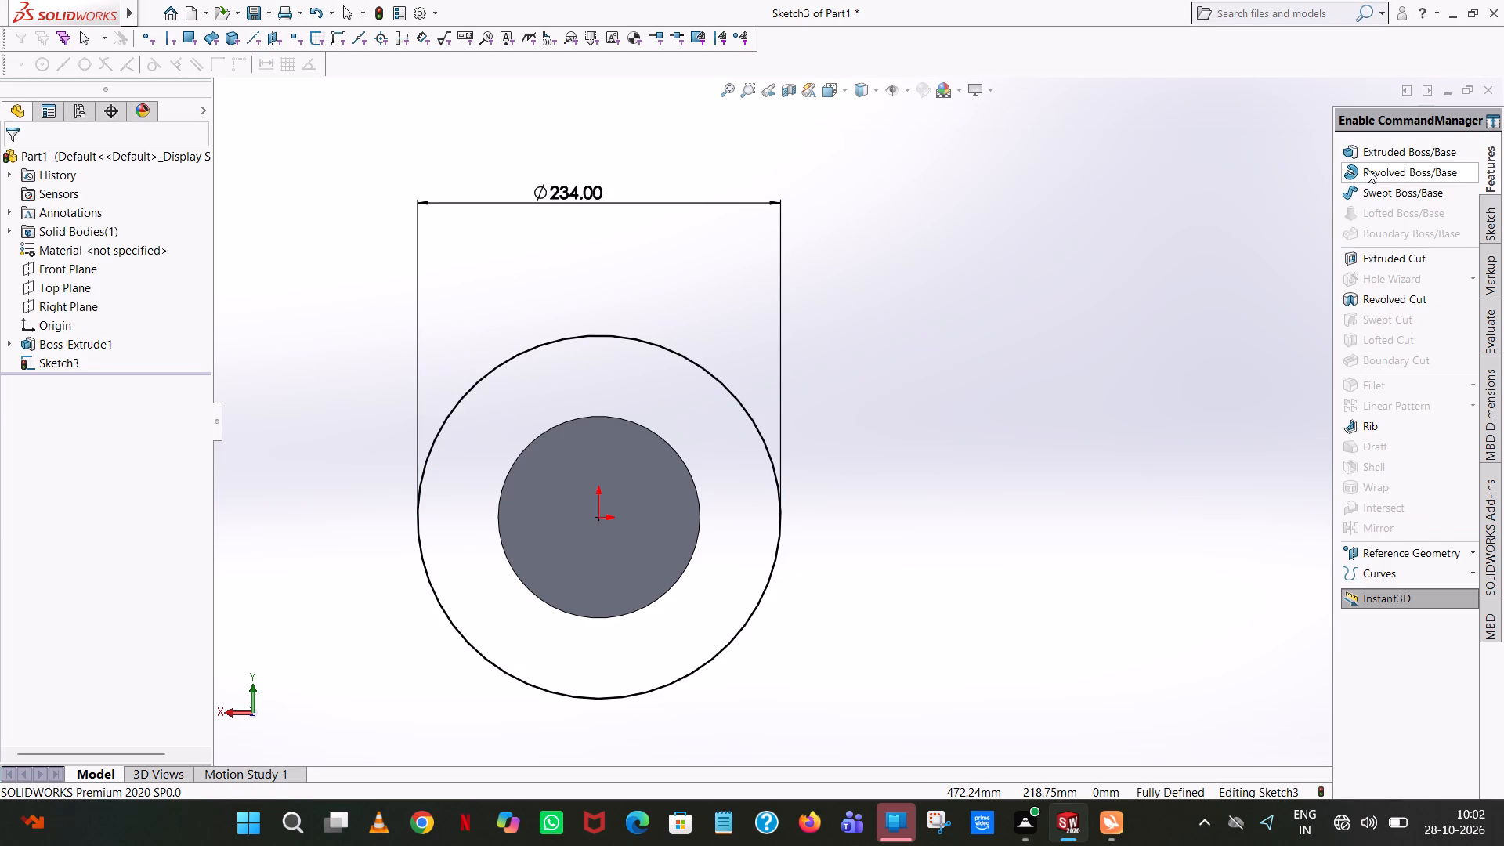
pyautogui.click(1378, 161)
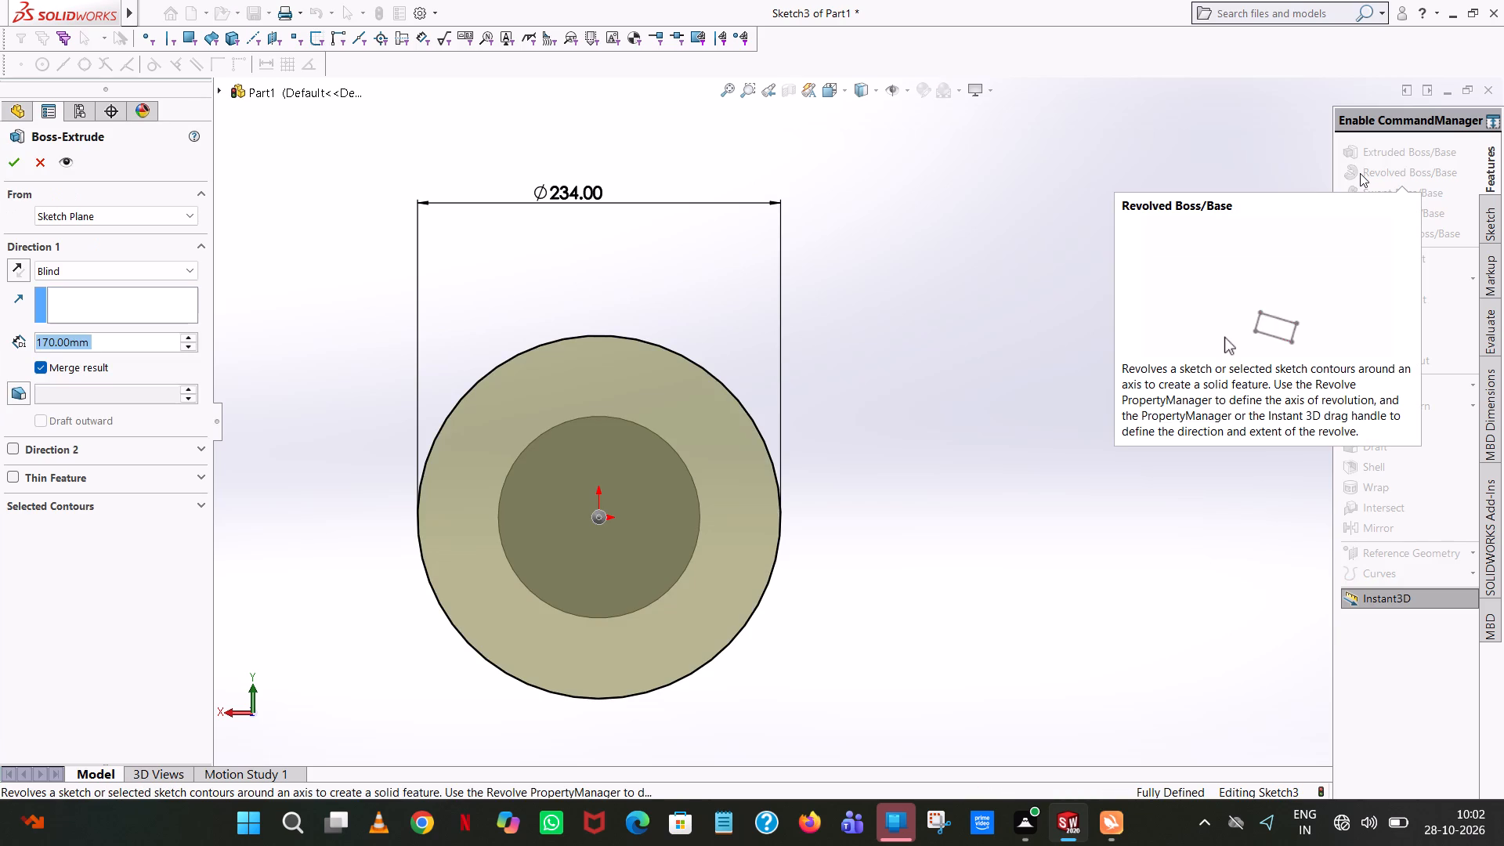
pyautogui.write('520/')
pyautogui.press('BackSpace')
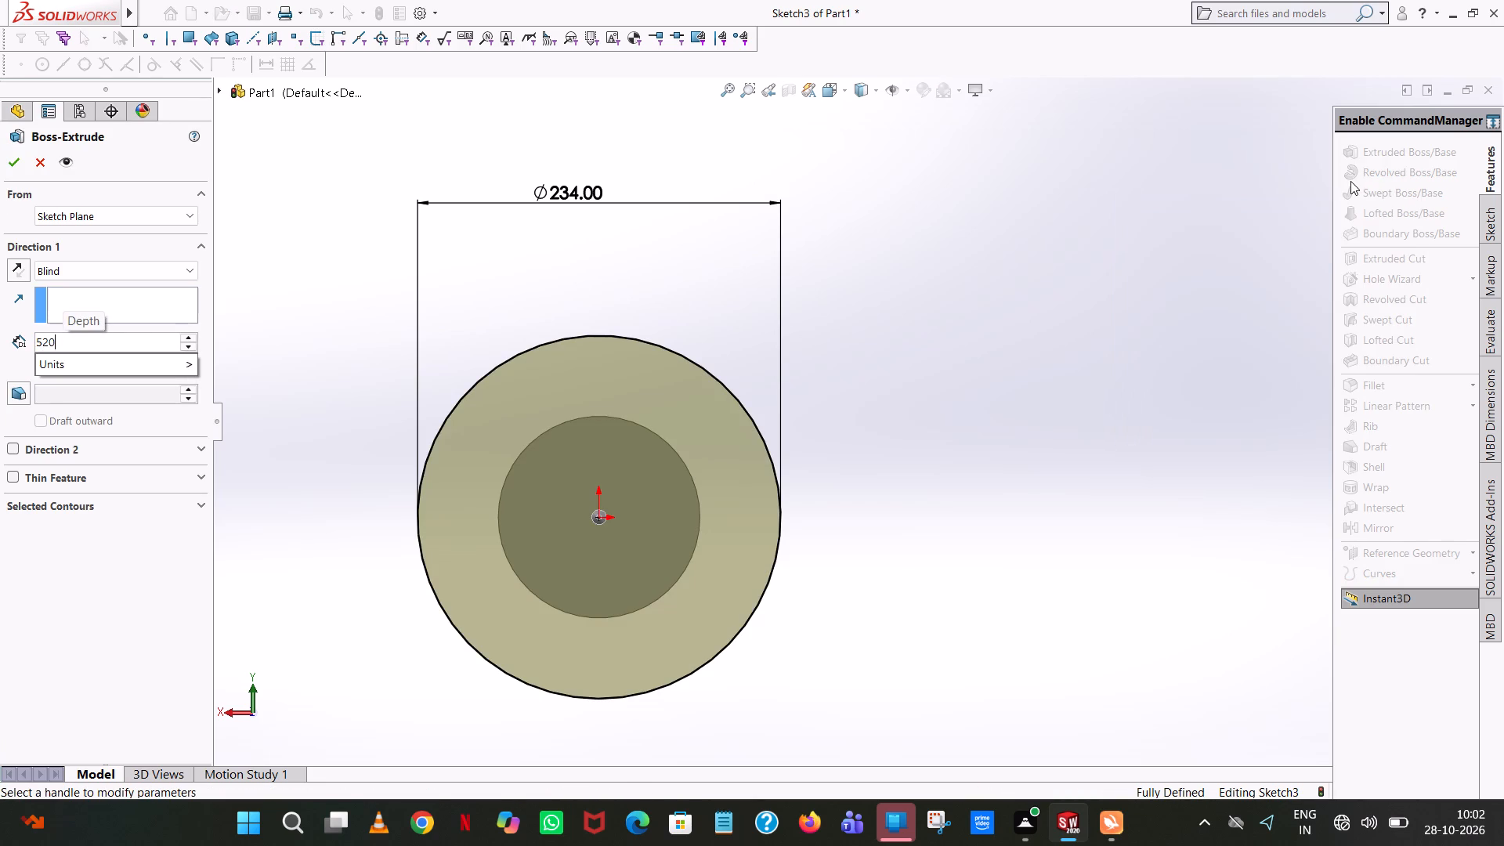
pyautogui.press('-')
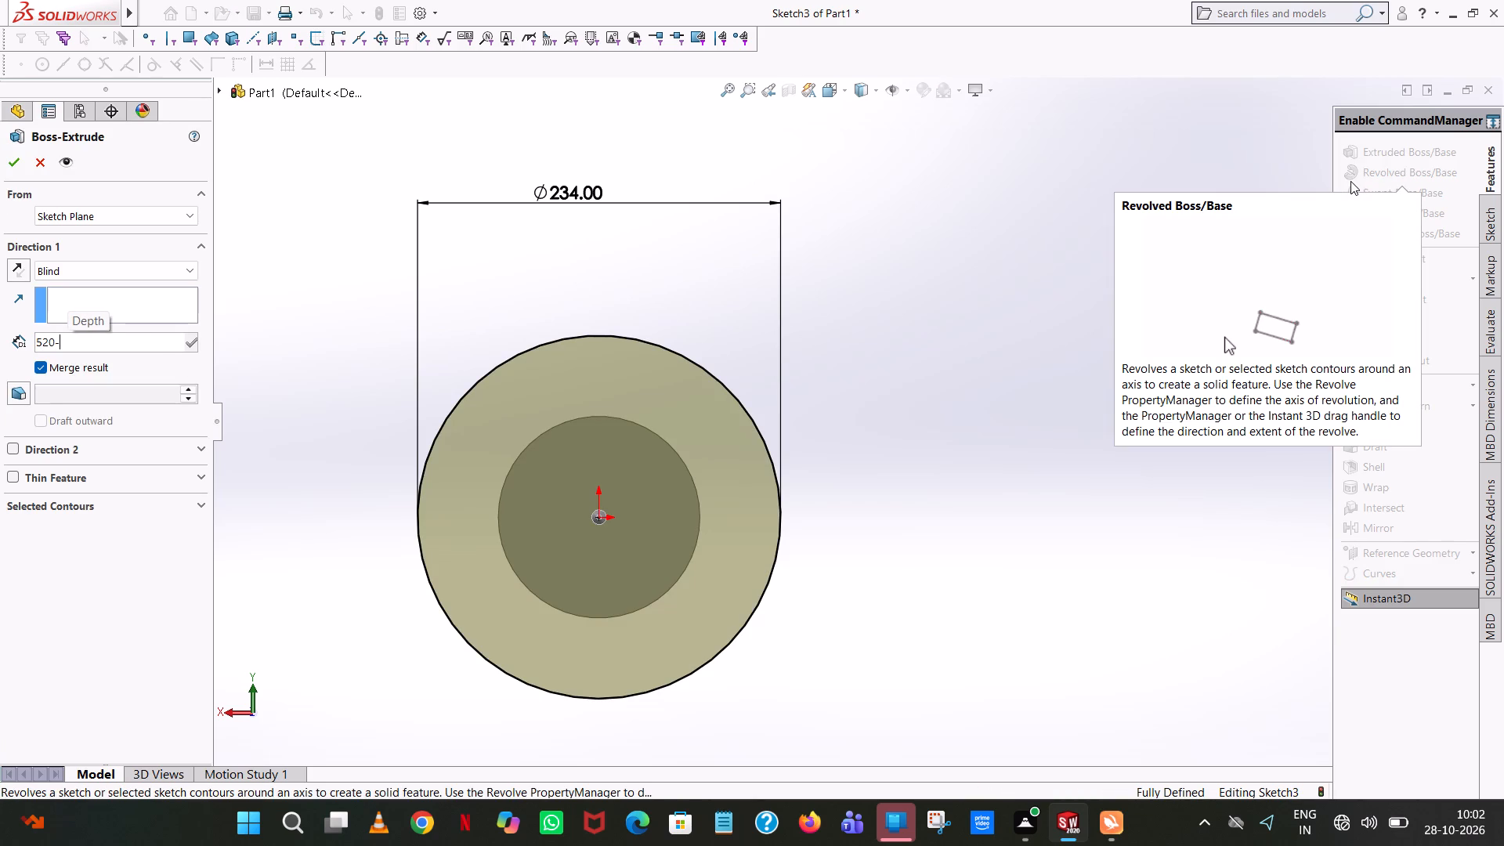
pyautogui.write('170')
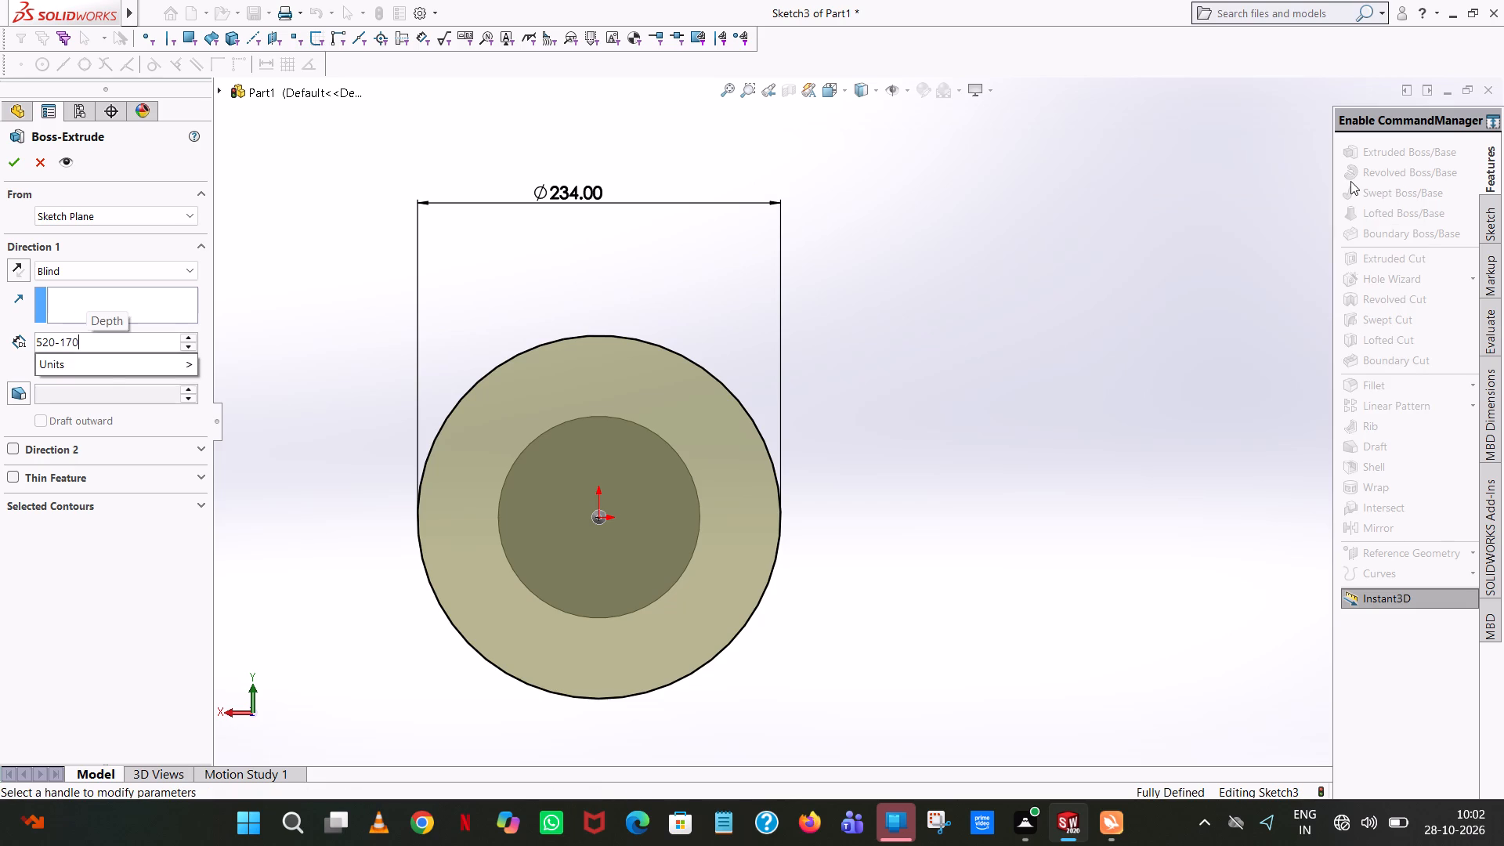
pyautogui.press('Return')
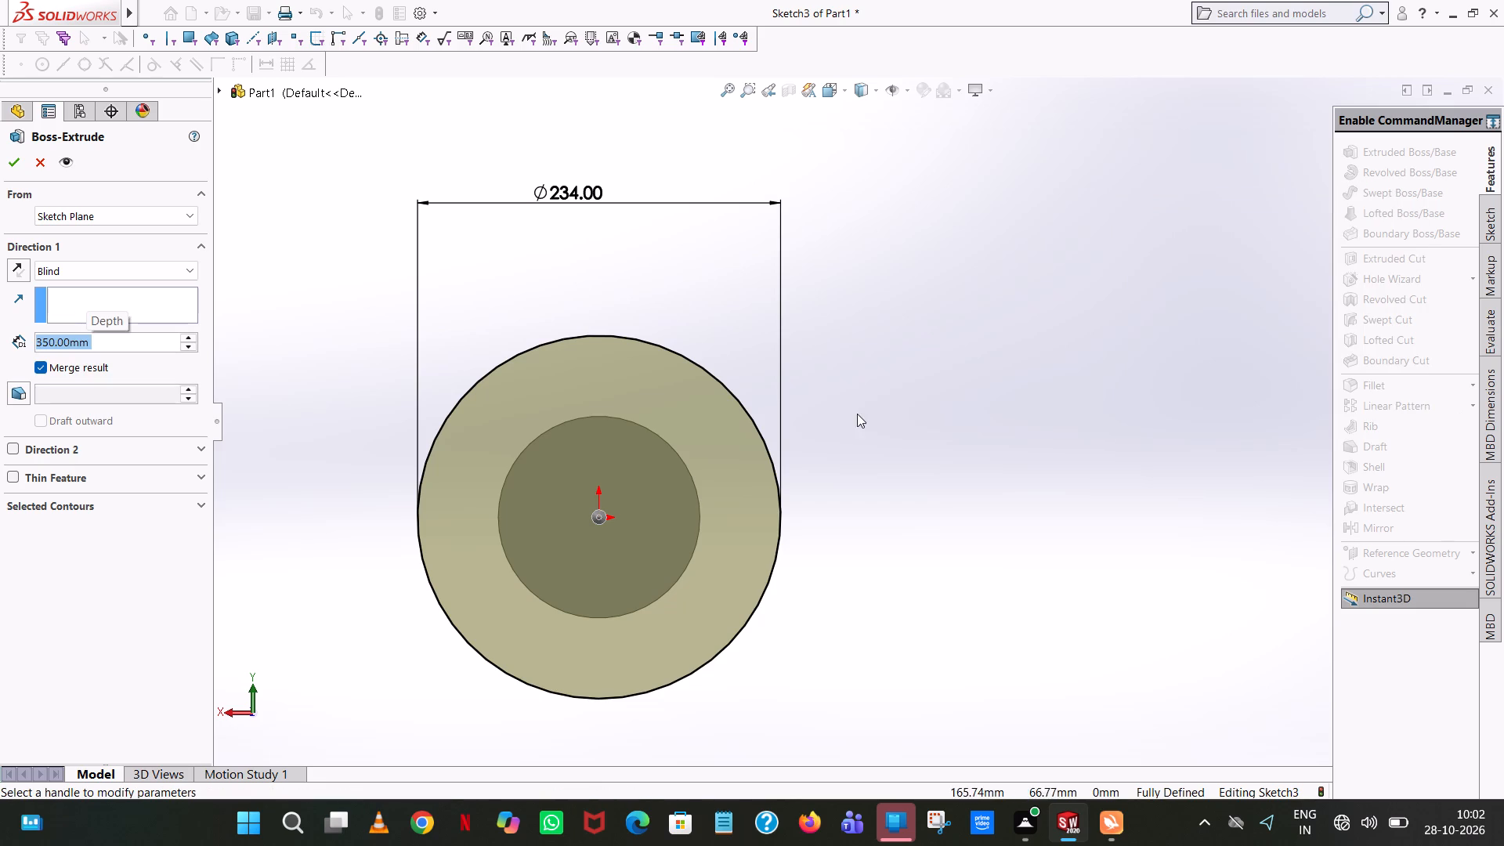
pyautogui.moveTo(859, 414); pyautogui.dragTo(1013, 459, button='middle')
pyautogui.click(21, 172)
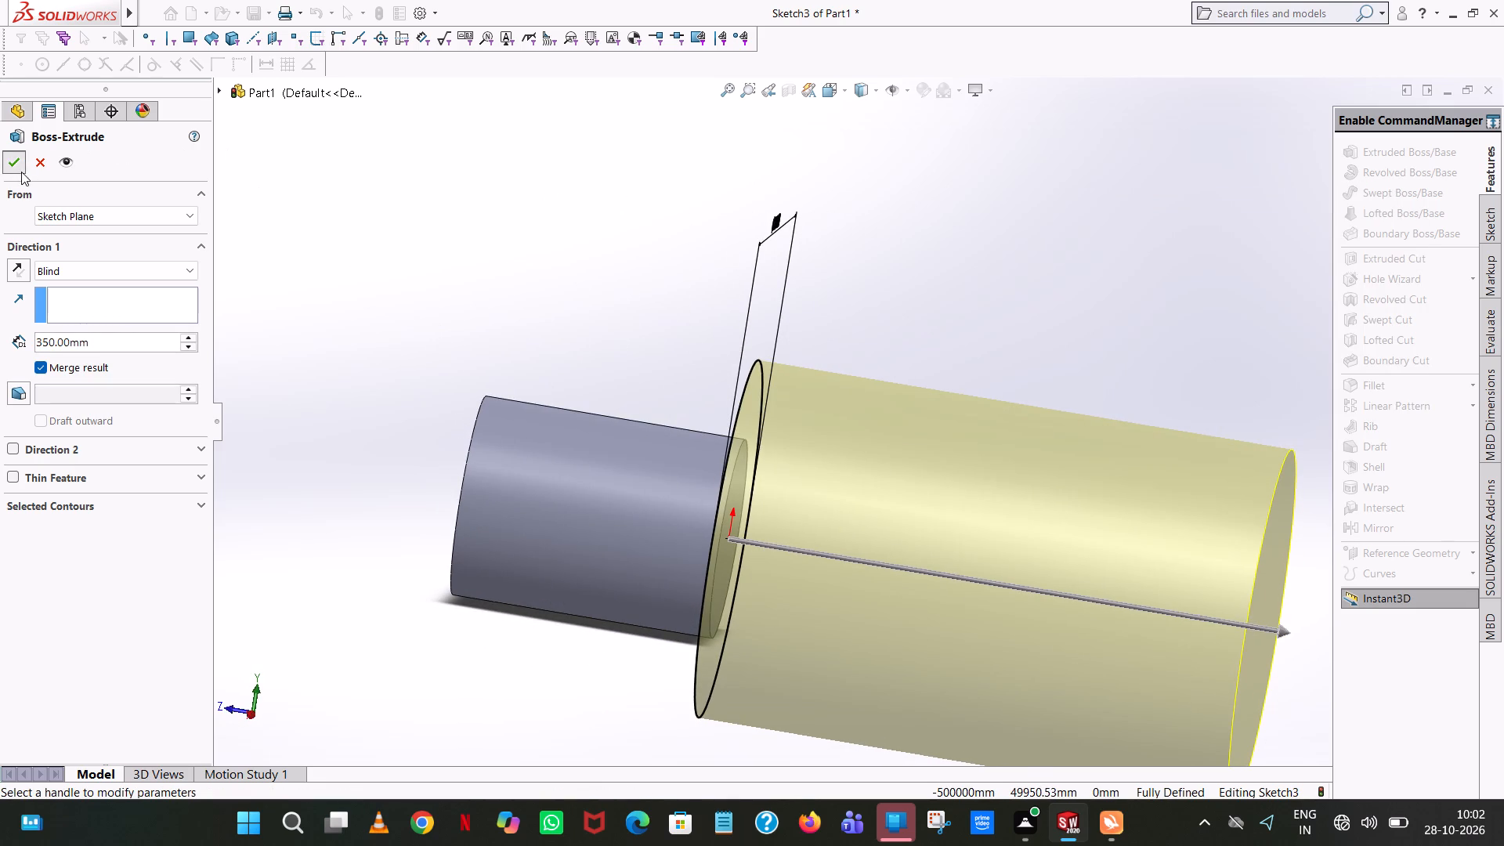
# Start a boss extrusion with a new sketch on the free end face of the 234 mm cylinder, viewed normal to it.
pyautogui.scroll(7, 1024, 357)
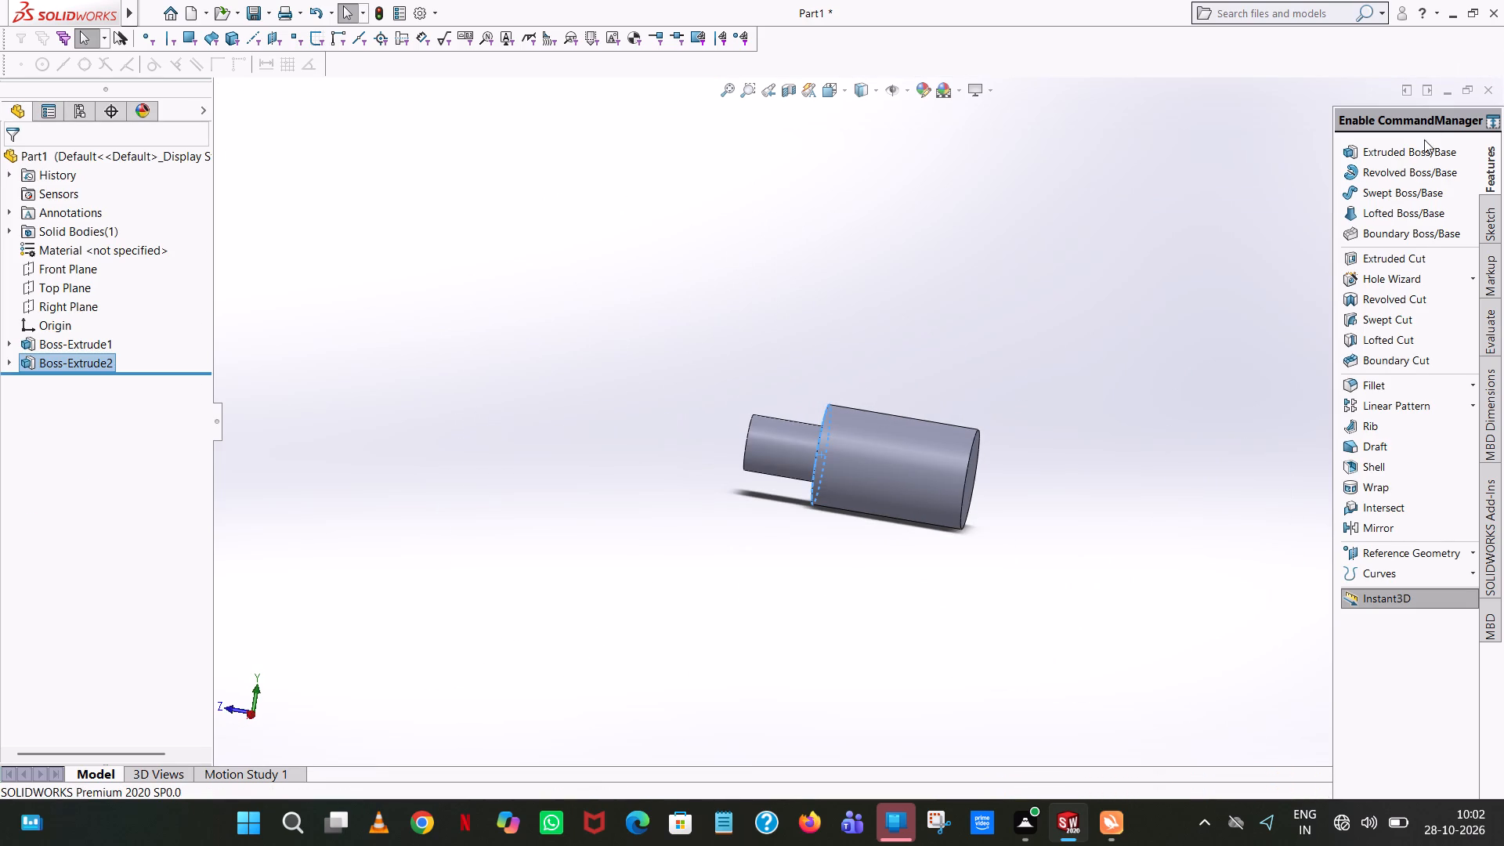
pyautogui.click(1416, 150)
pyautogui.moveTo(1097, 461); pyautogui.dragTo(902, 430, button='middle')
pyautogui.scroll(1, 1052, 457)
pyautogui.moveTo(1029, 398); pyautogui.dragTo(1029, 399, button='middle')
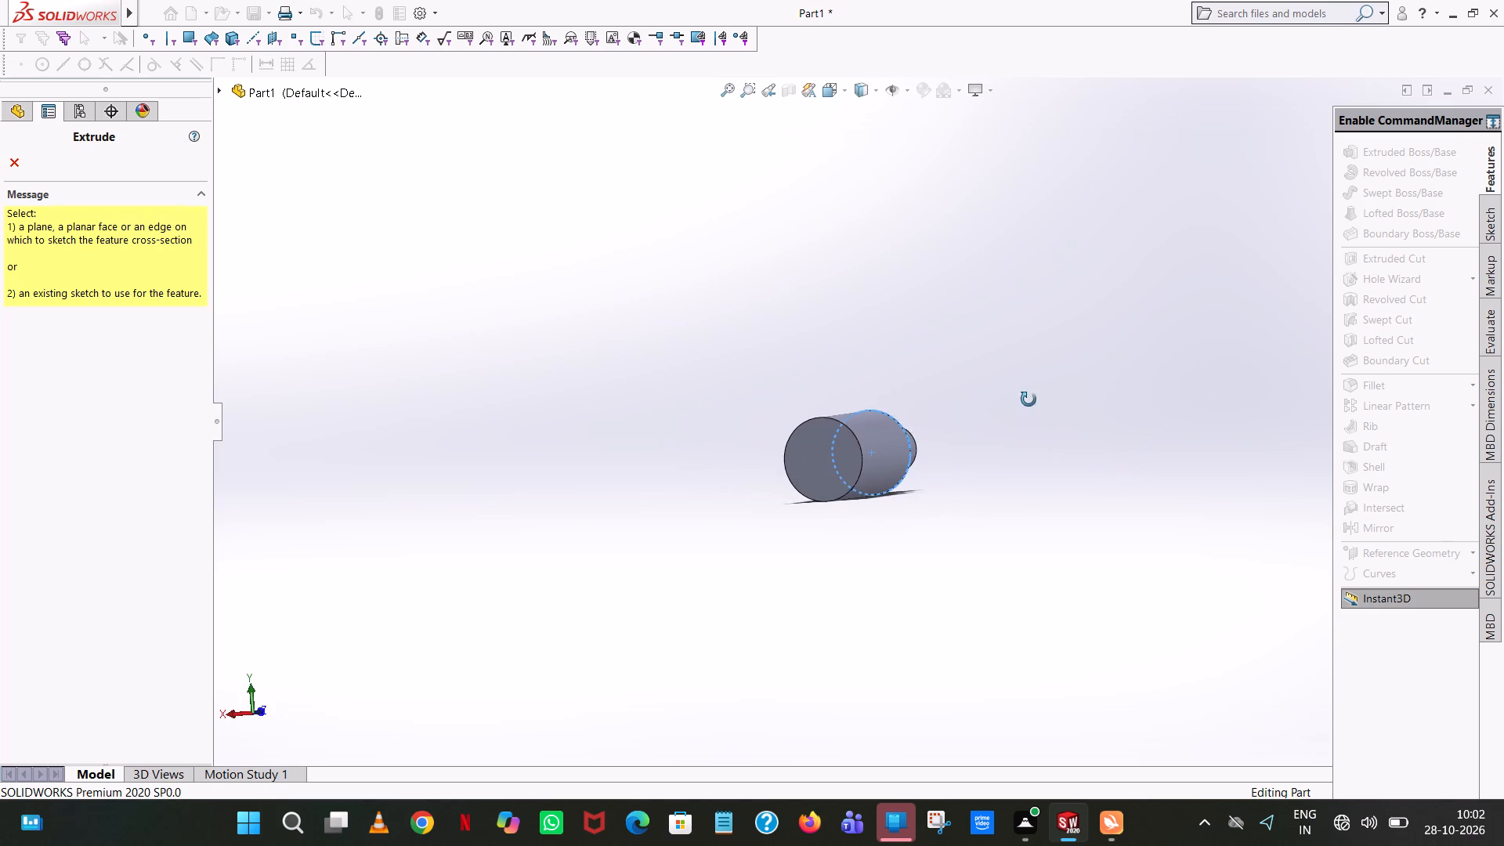
pyautogui.moveTo(1029, 399); pyautogui.dragTo(1075, 379, button='middle')
pyautogui.scroll(1, 1072, 379)
pyautogui.scroll(-7, 876, 507)
pyautogui.click(781, 185)
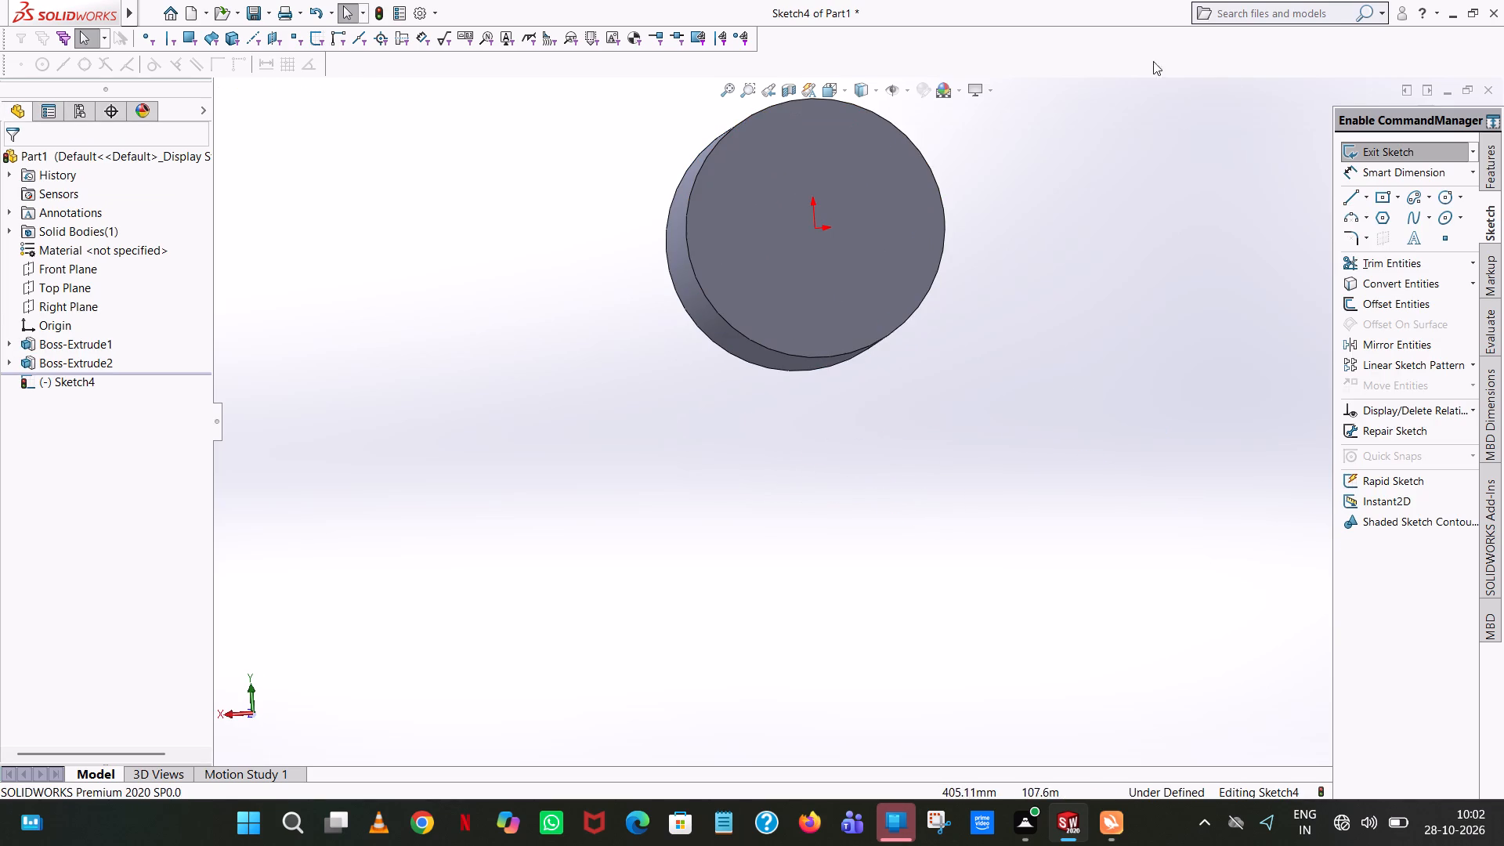
pyautogui.click(845, 91)
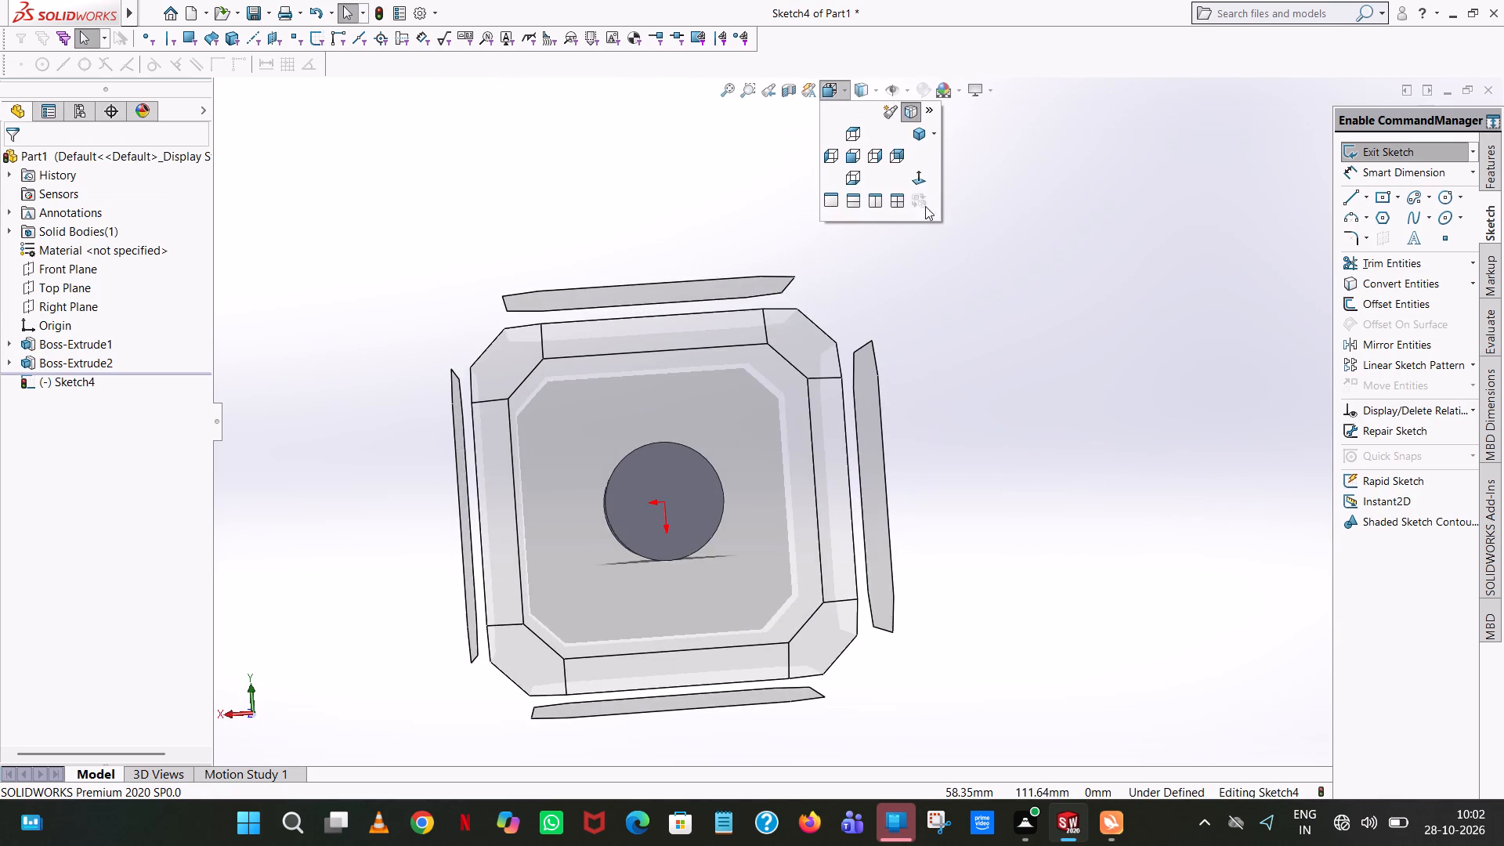
pyautogui.click(928, 180)
# Sketch a circle of 260 mm radius centred on the origin, around the cylinder's end face.
pyautogui.click(1445, 193)
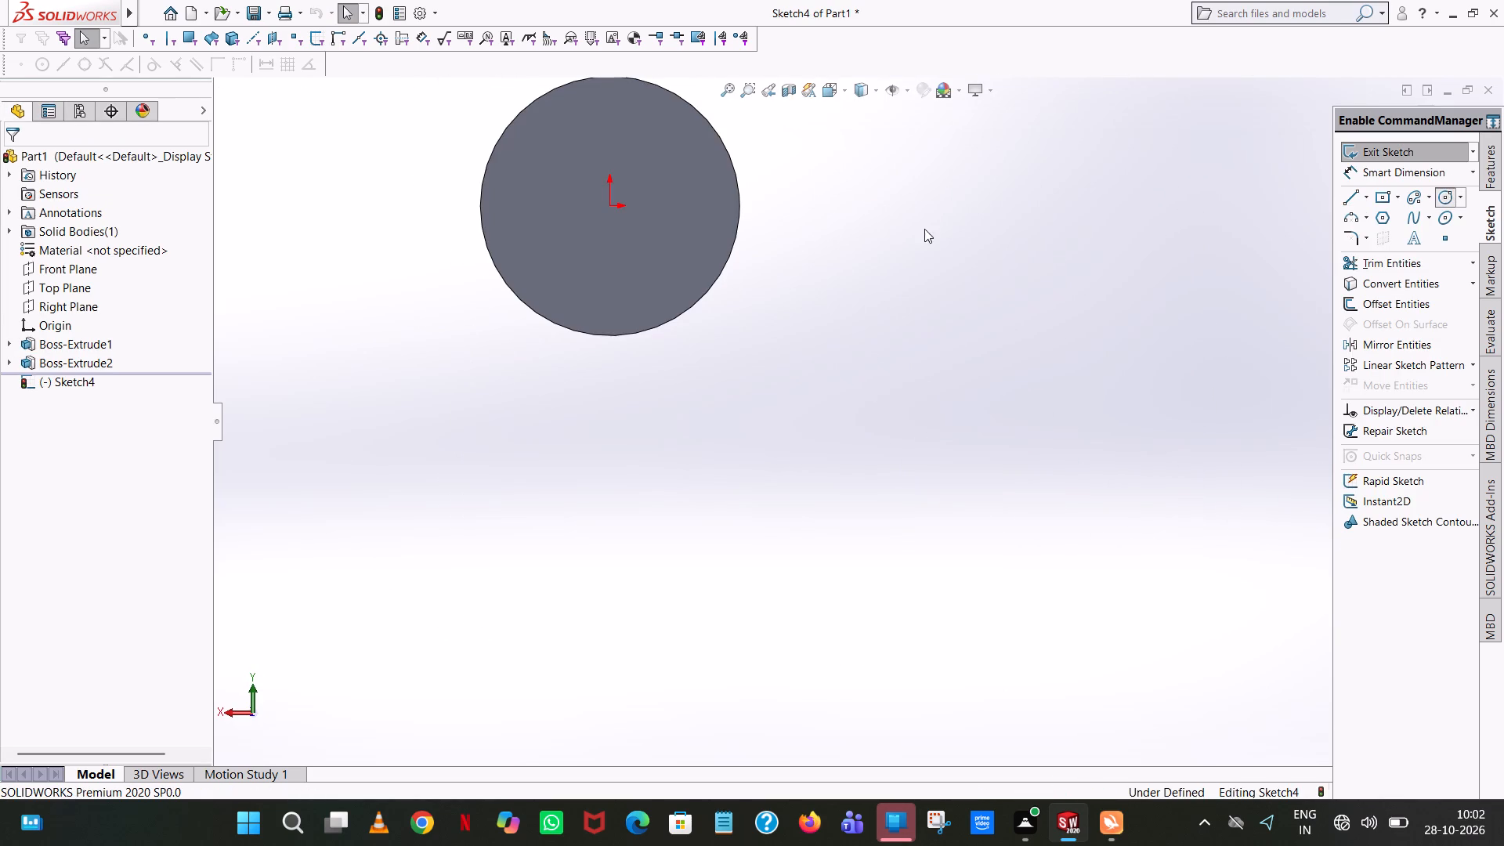
pyautogui.scroll(4, 634, 193)
pyautogui.scroll(-6, 734, 301)
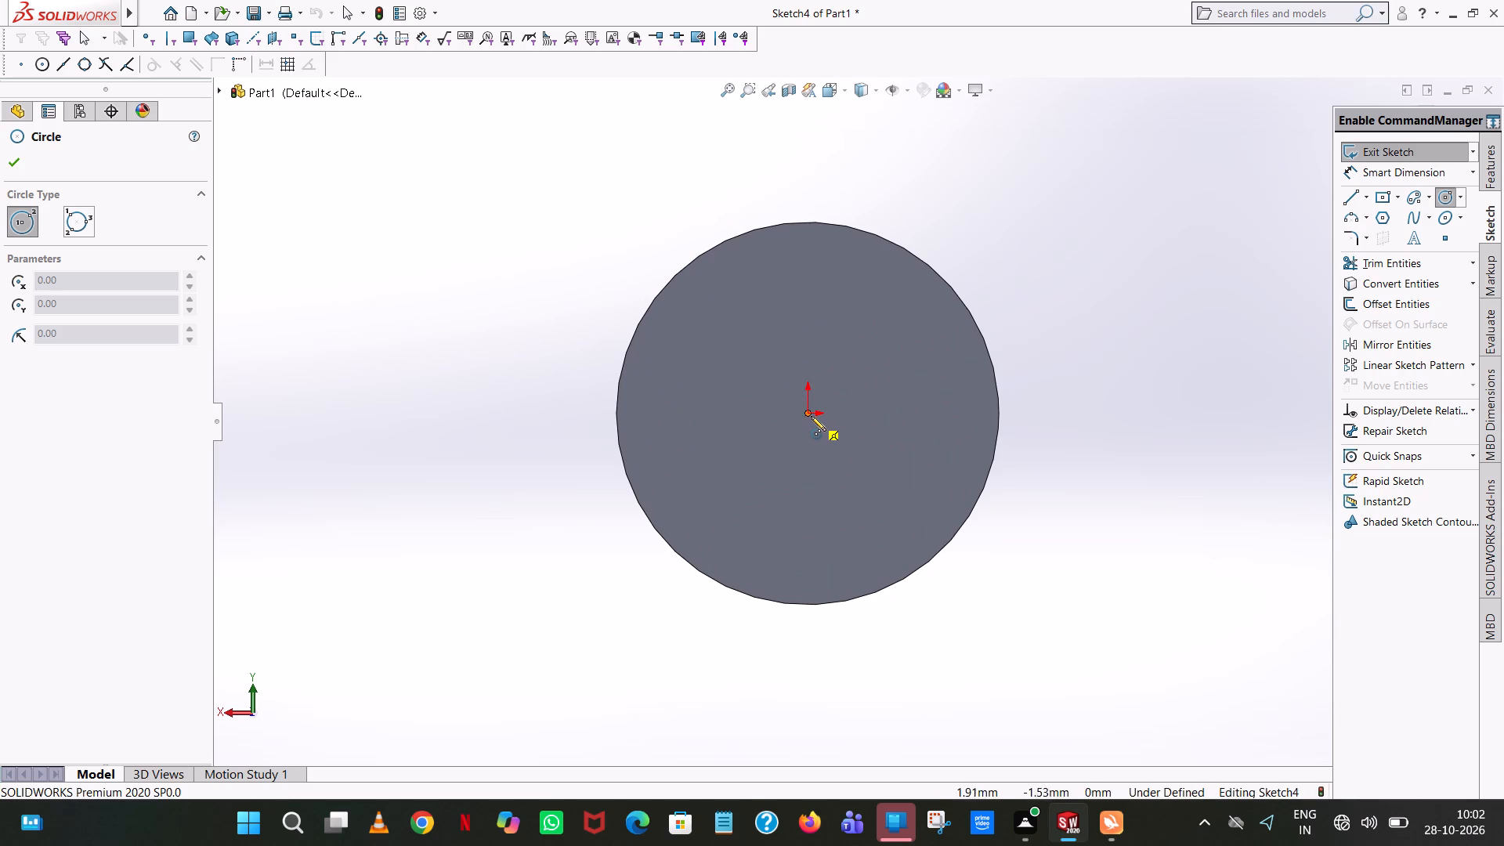
pyautogui.click(808, 414)
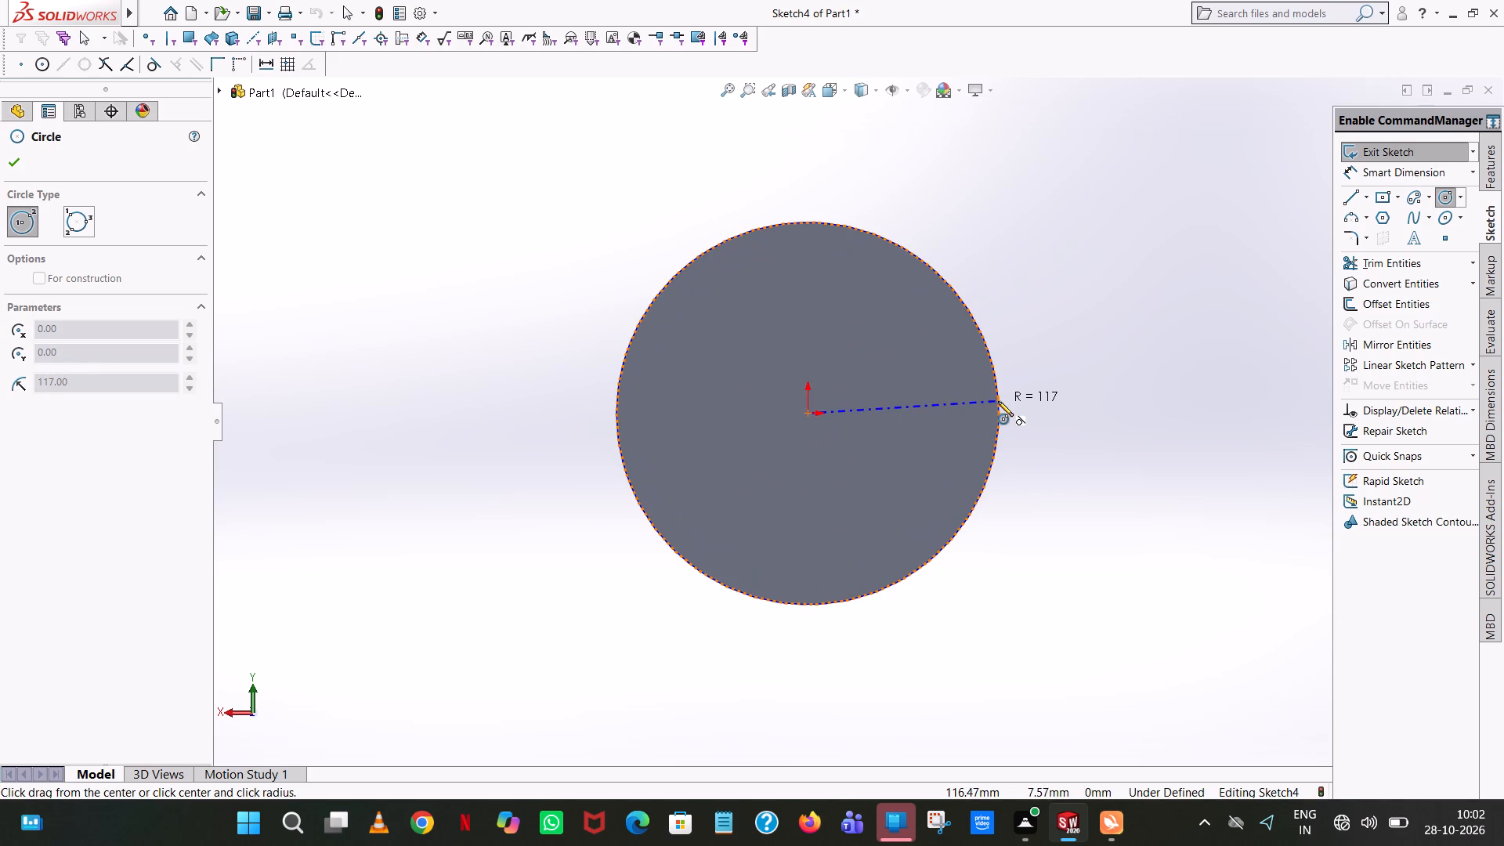
pyautogui.click(1060, 401)
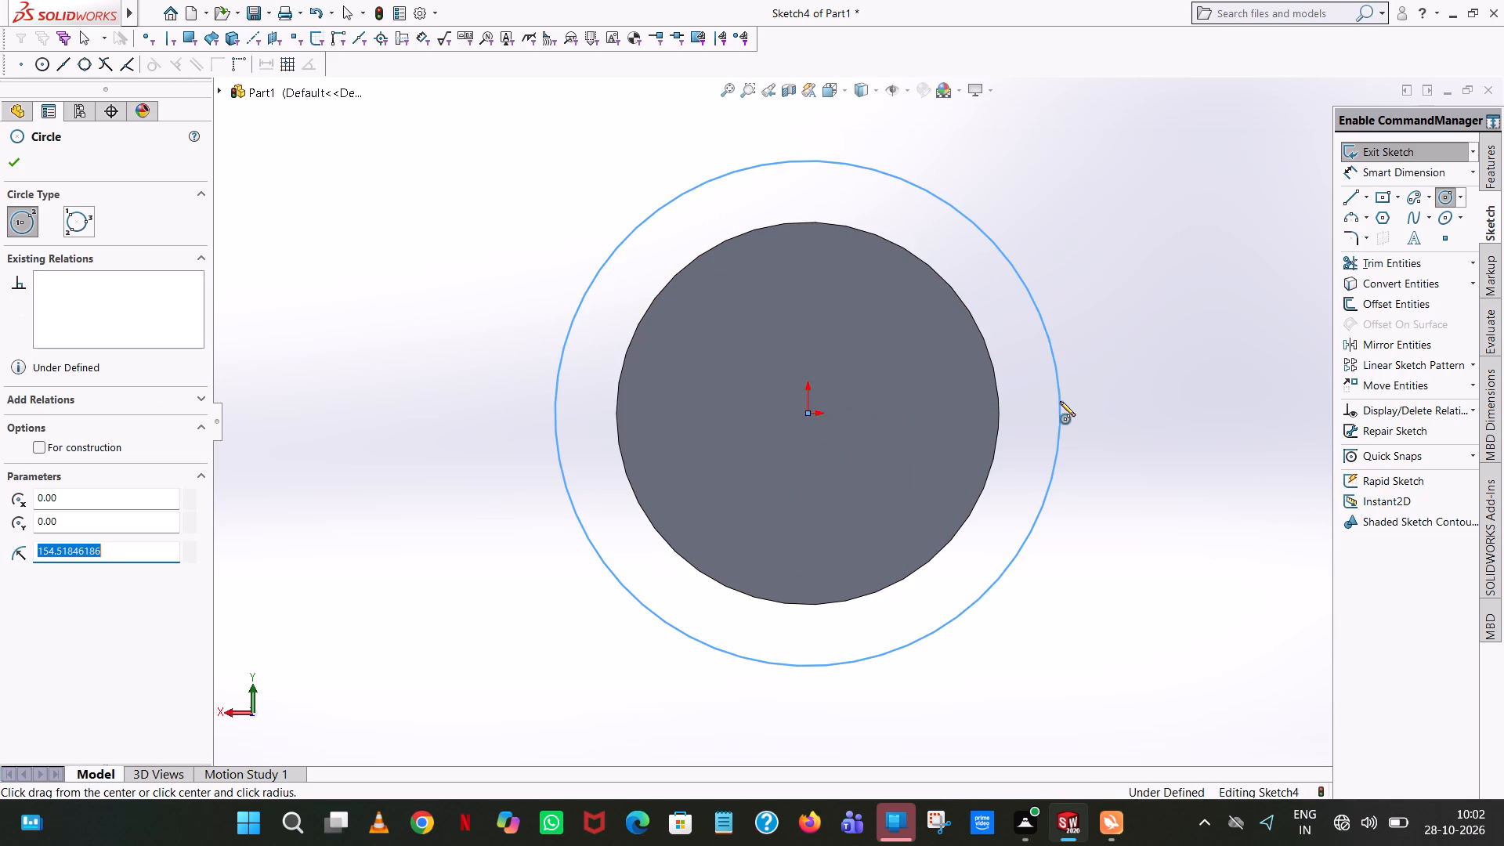
pyautogui.write('520/2')
pyautogui.press('Return')
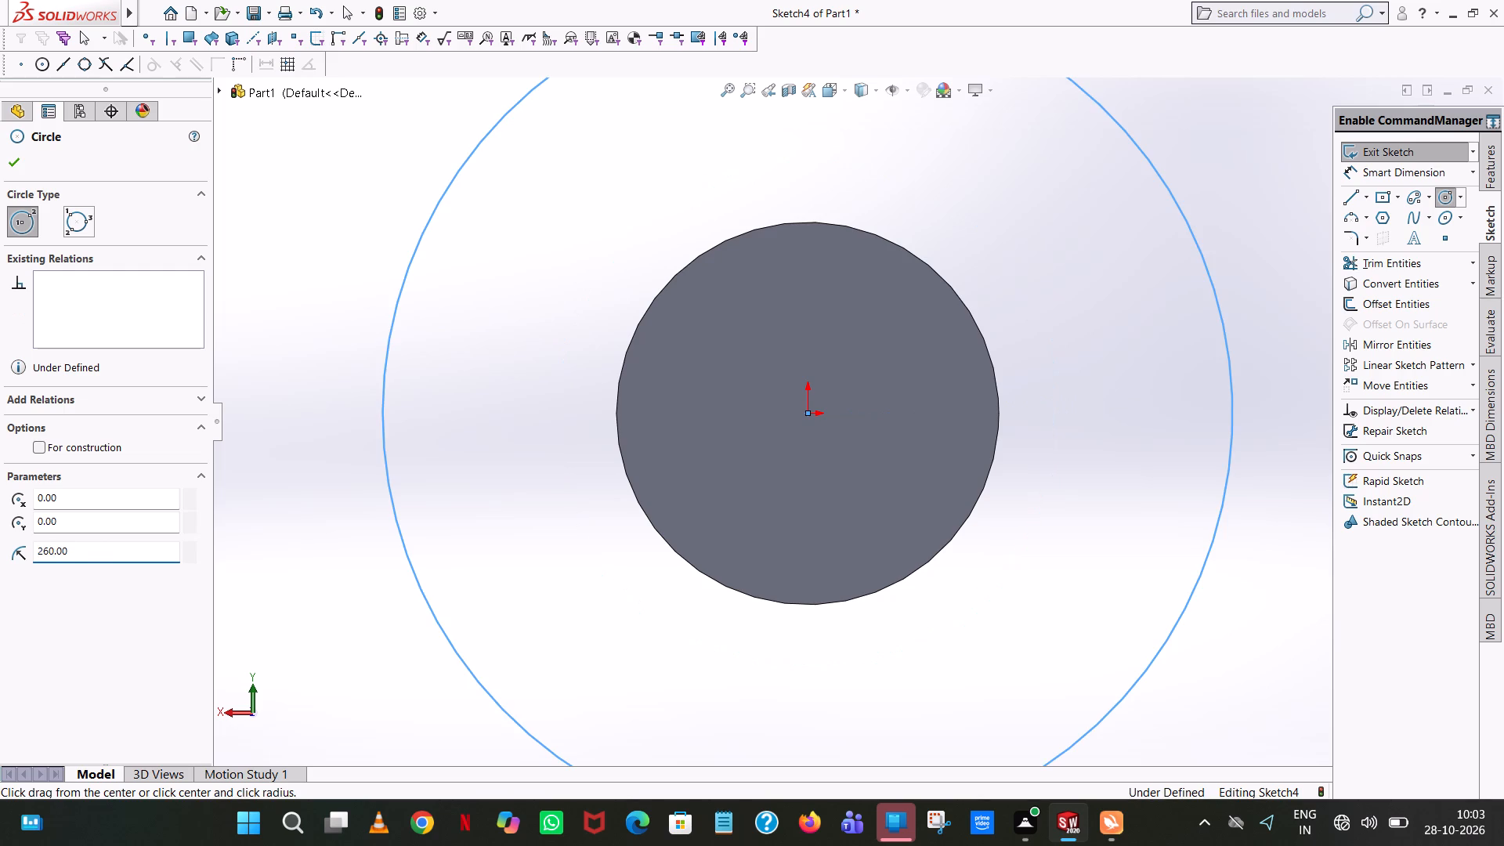
pyautogui.rightClick(1060, 401)
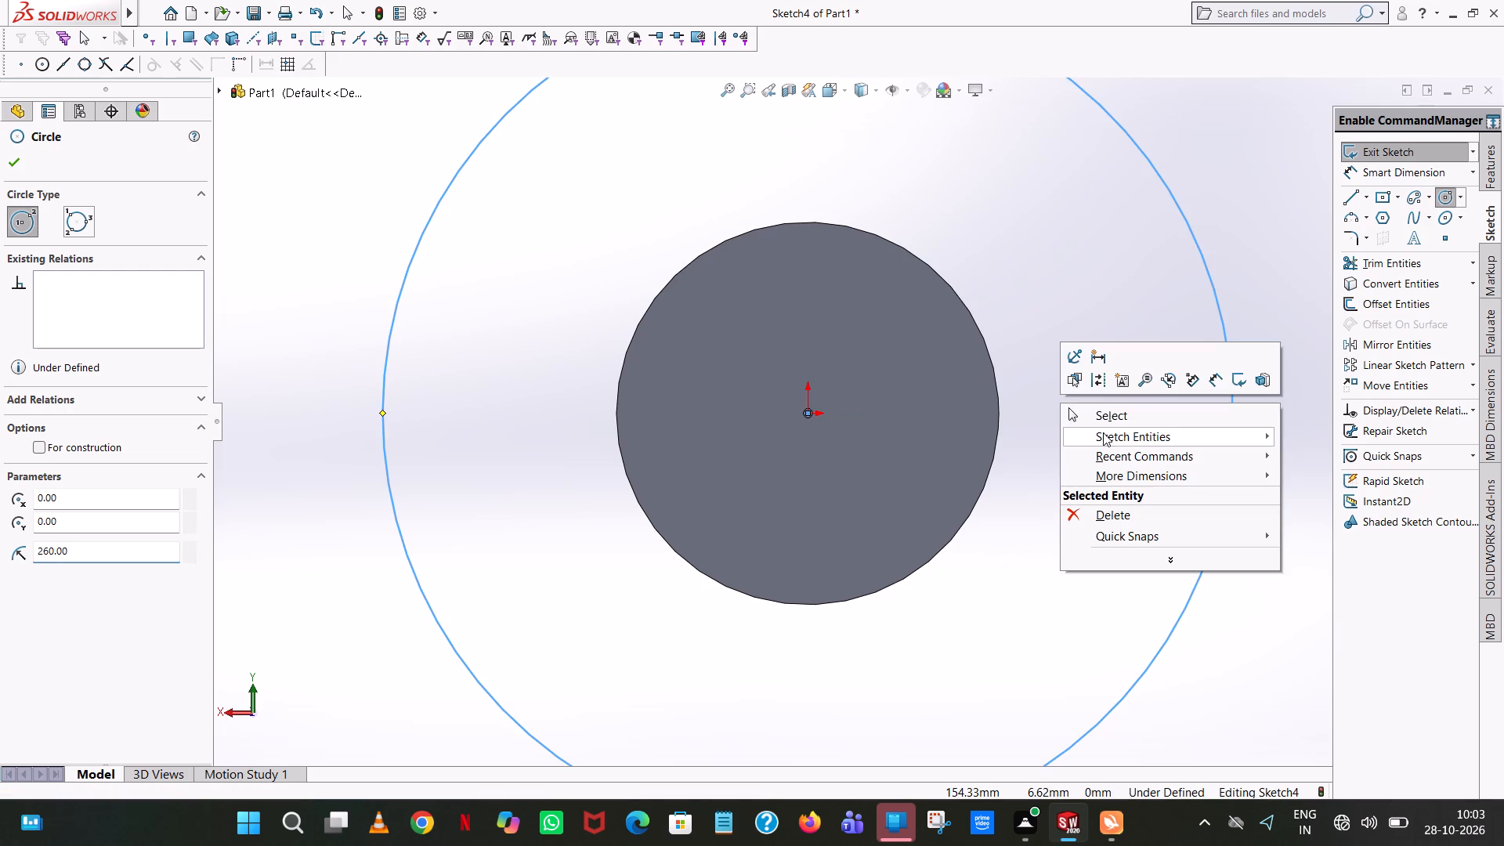
pyautogui.click(1117, 424)
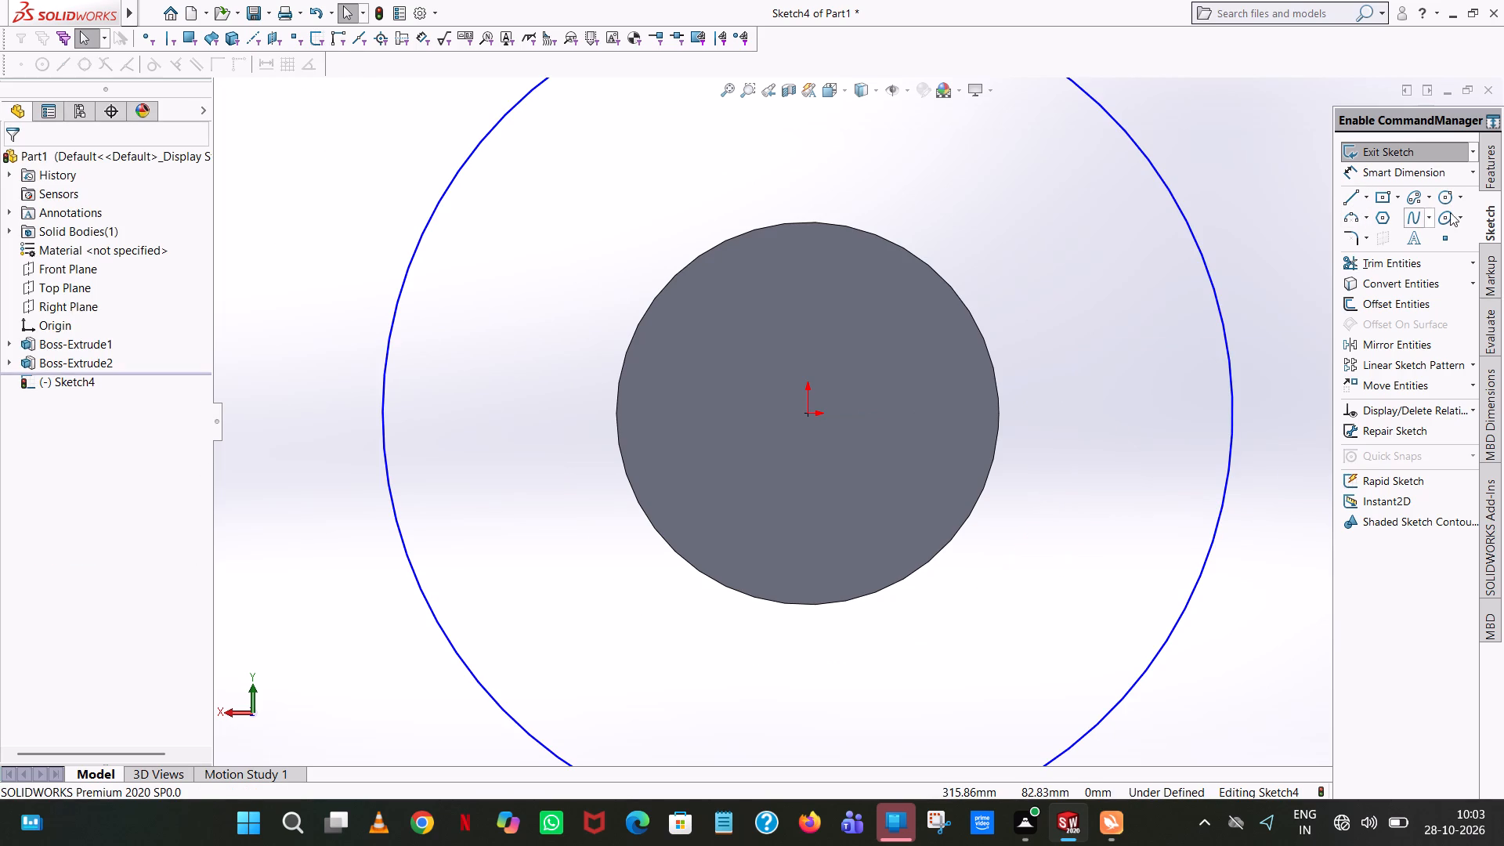
# Sketch a second circle of 200 mm radius centred on the origin, inside the 260 mm radius circle.
pyautogui.click(1445, 198)
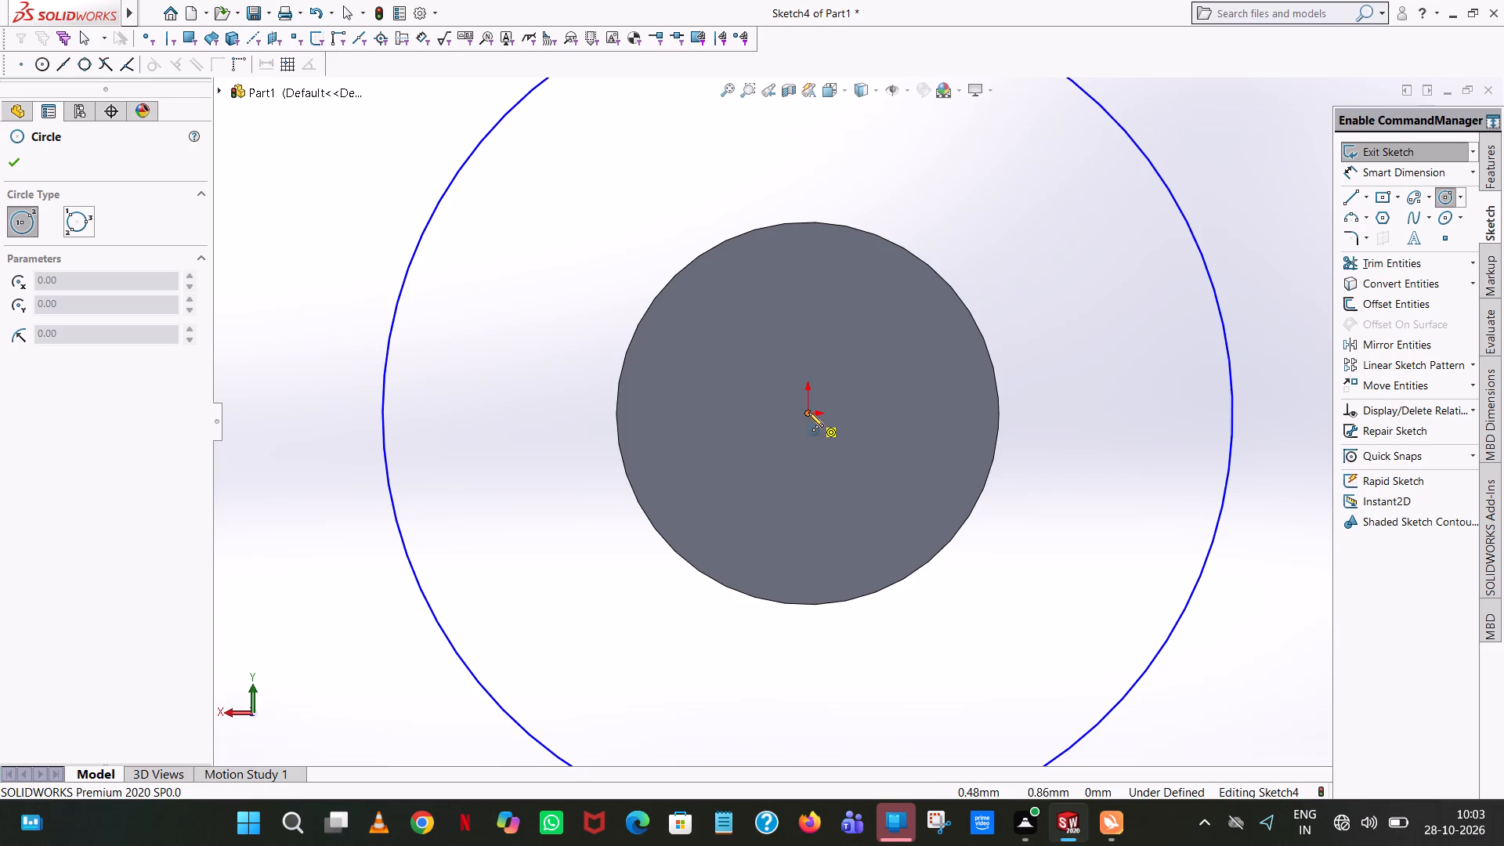
pyautogui.click(808, 410)
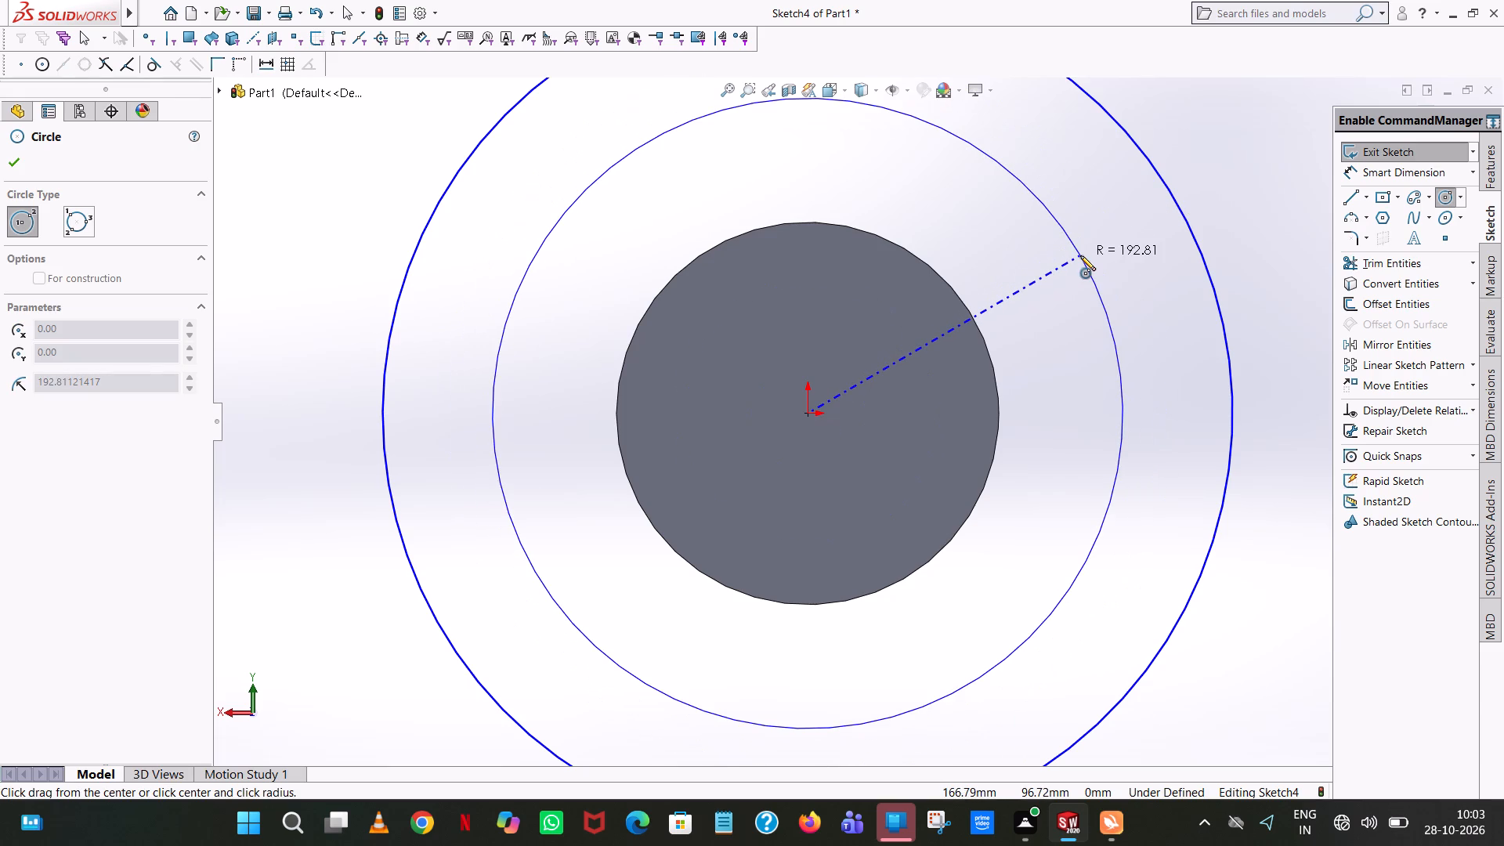
pyautogui.click(1080, 255)
pyautogui.write('200')
pyautogui.press('Return')
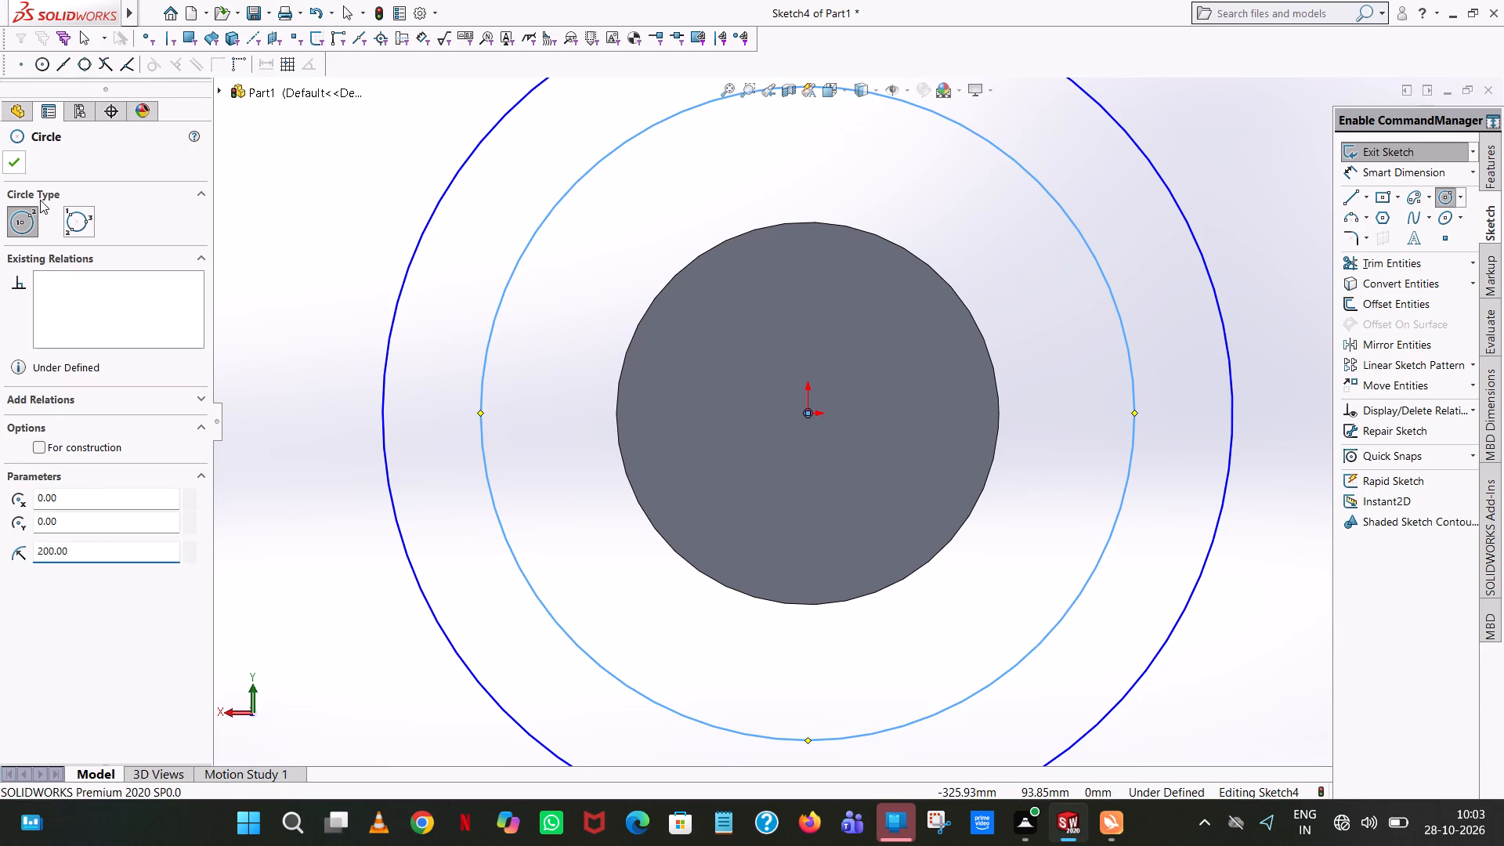
pyautogui.click(23, 179)
pyautogui.click(13, 159)
pyautogui.click(279, 211)
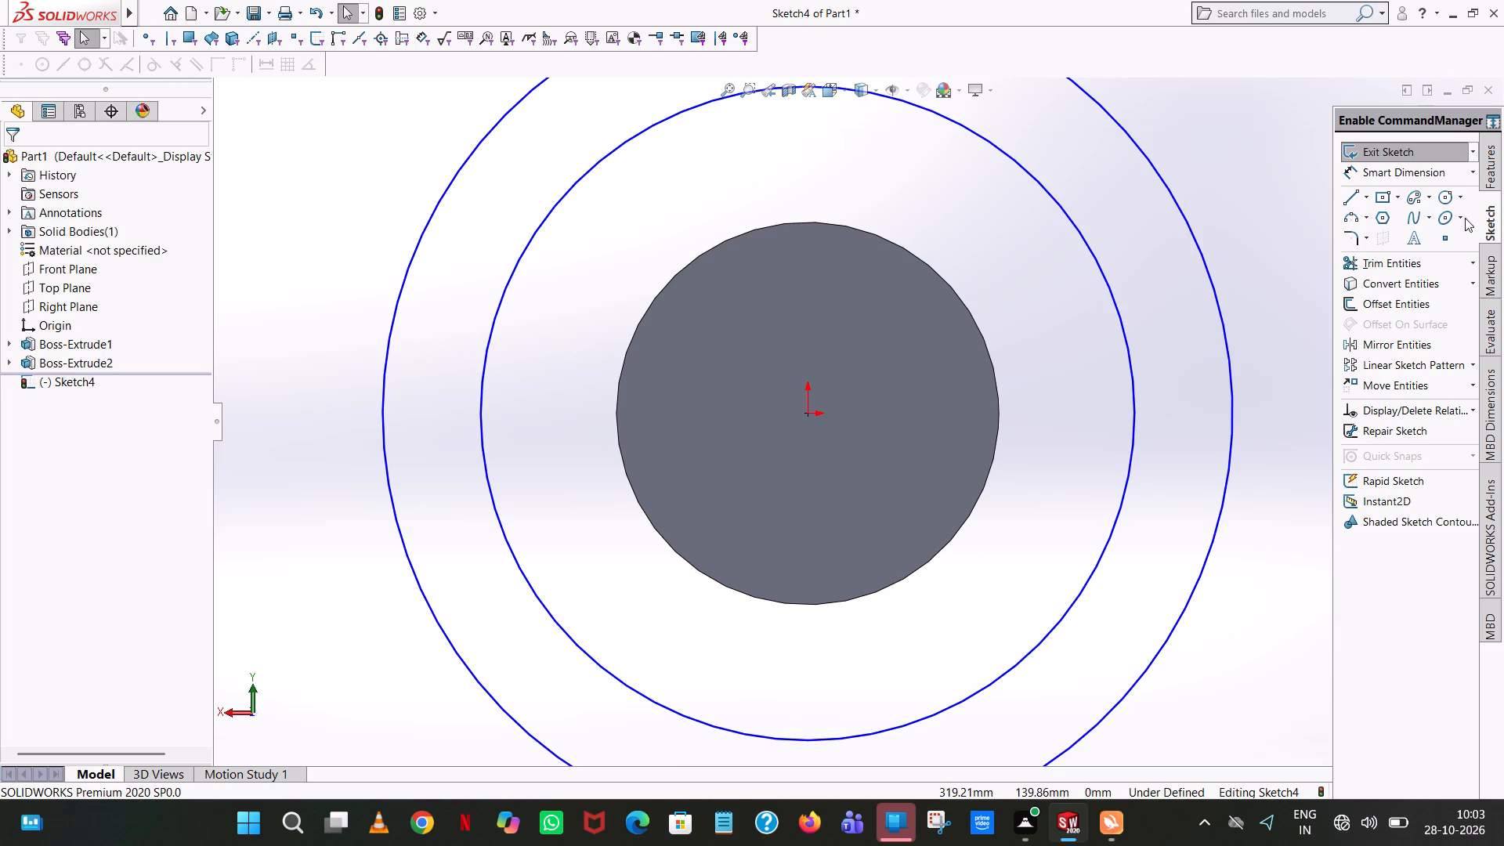
# Sketch a bolt-hole circle of 22.5 mm radius centred on the top point of the 200 mm radius circle.
pyautogui.click(1449, 193)
pyautogui.scroll(3, 848, 139)
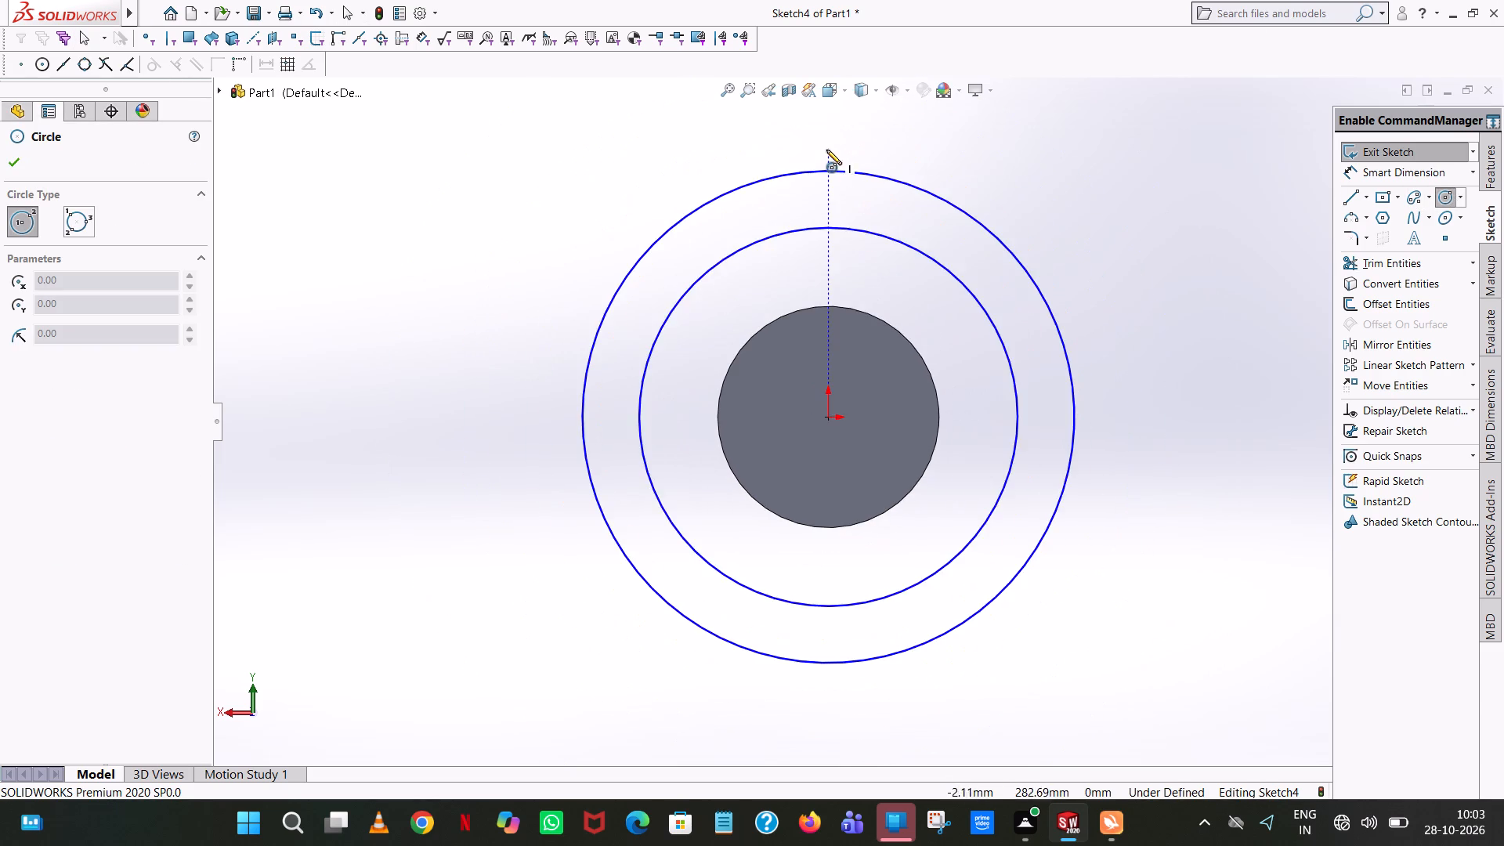
pyautogui.scroll(-4, 823, 155)
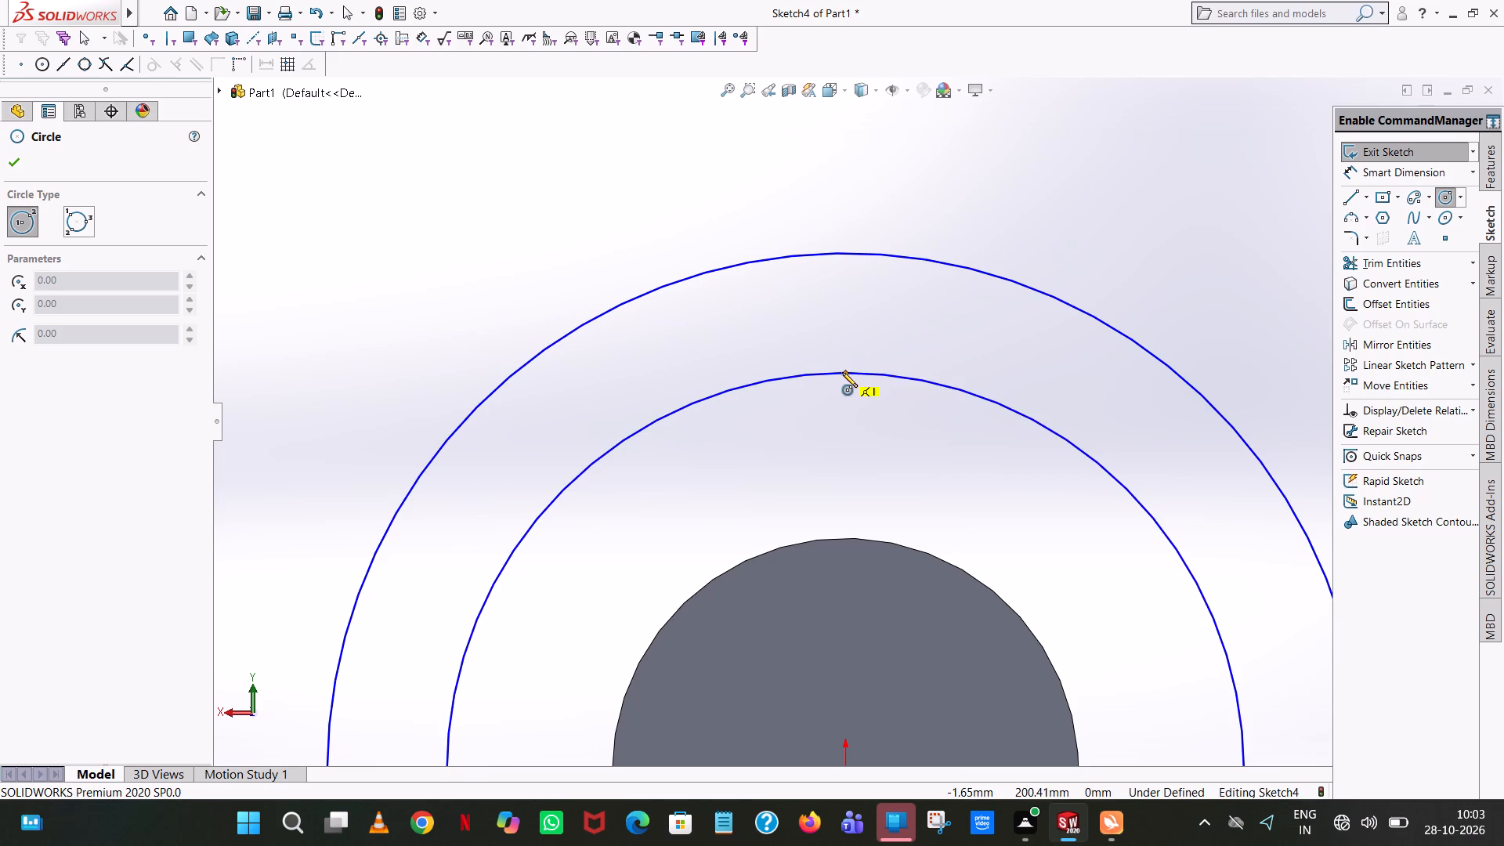
pyautogui.click(847, 372)
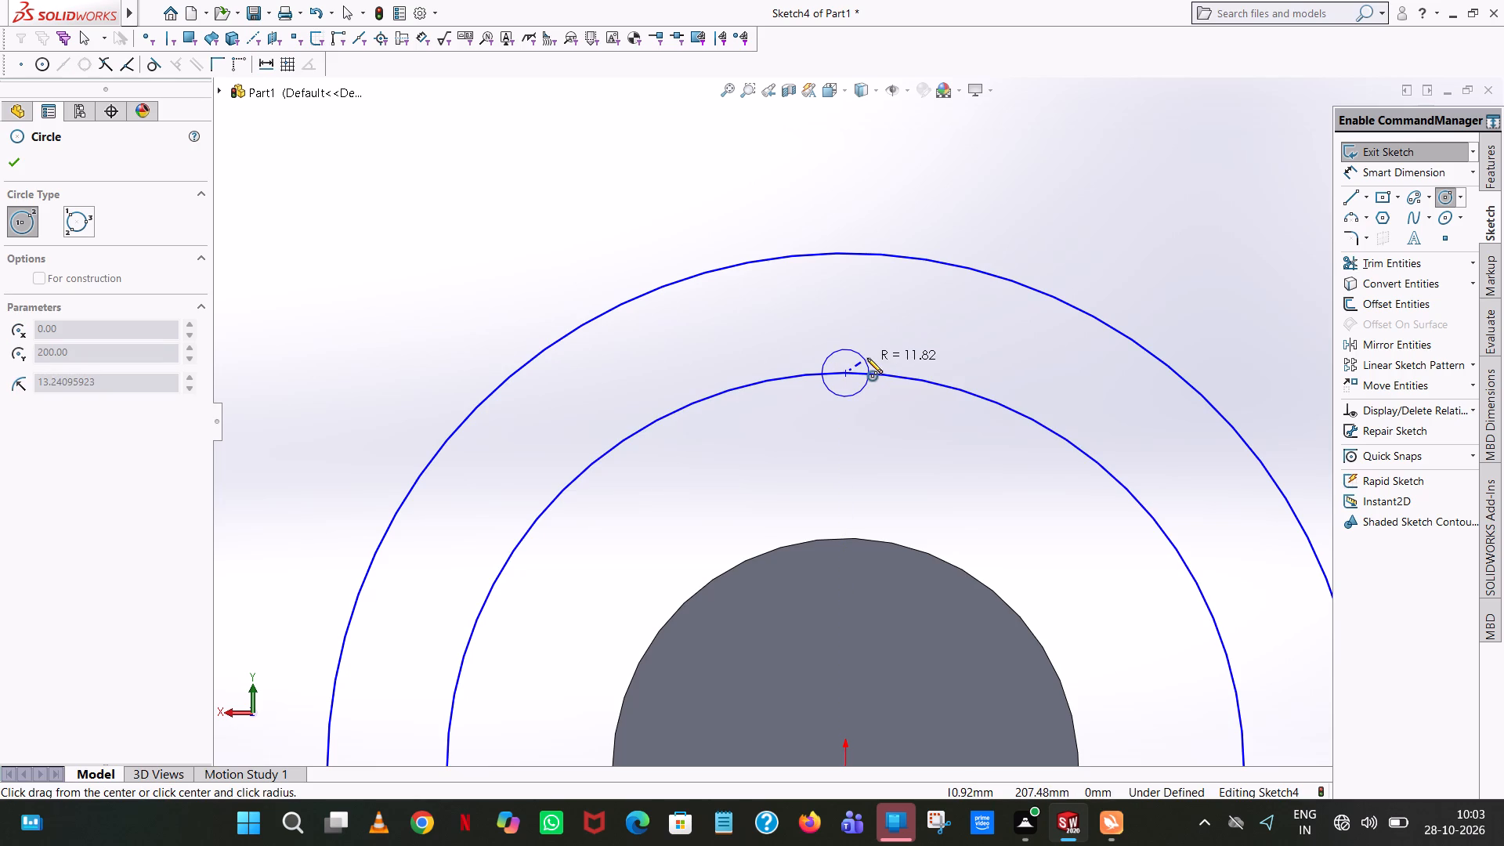
pyautogui.click(867, 358)
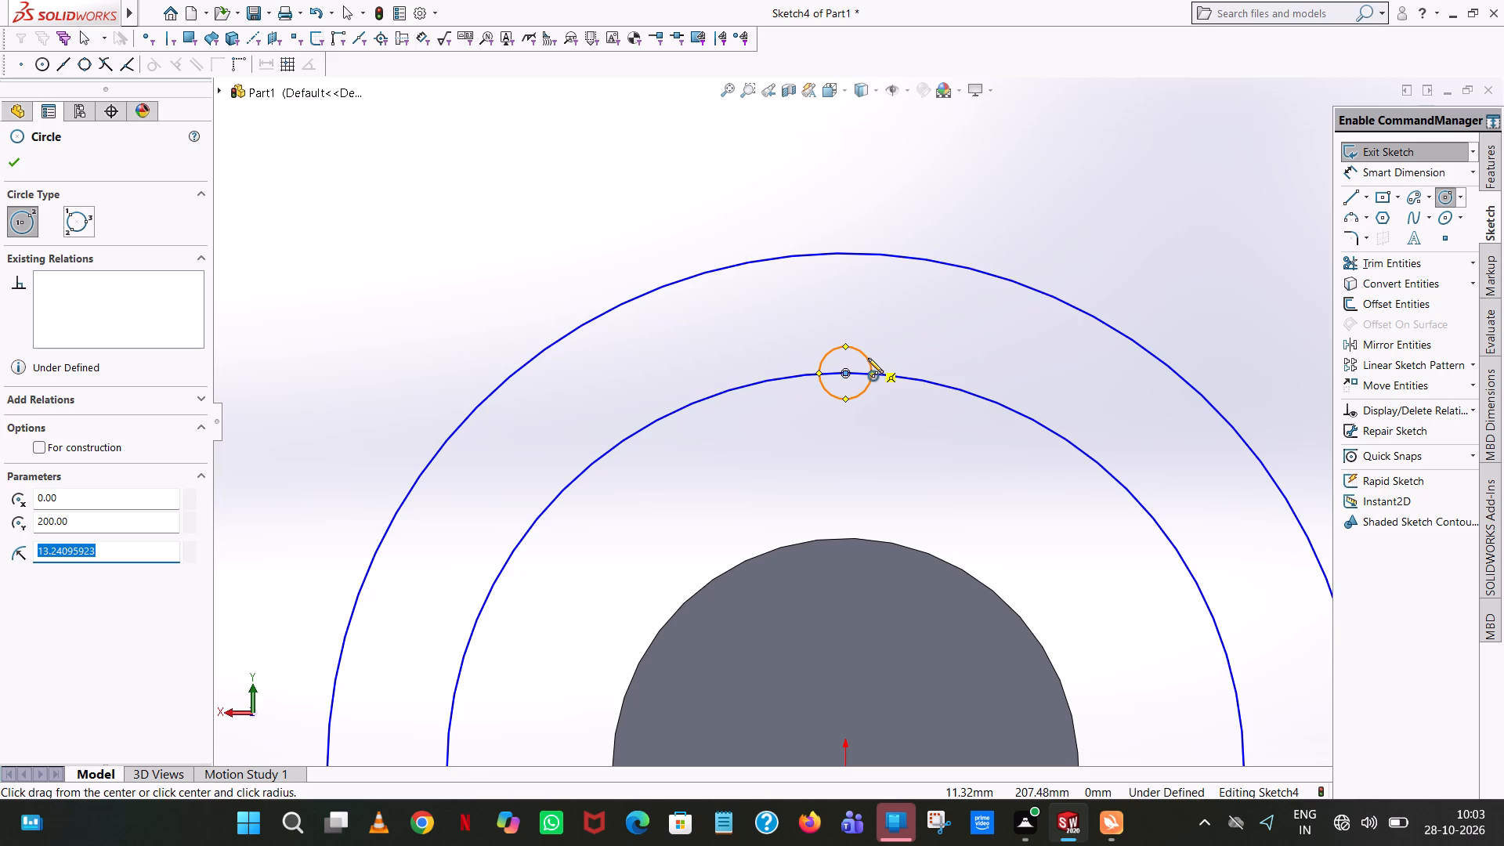
pyautogui.write('45/')
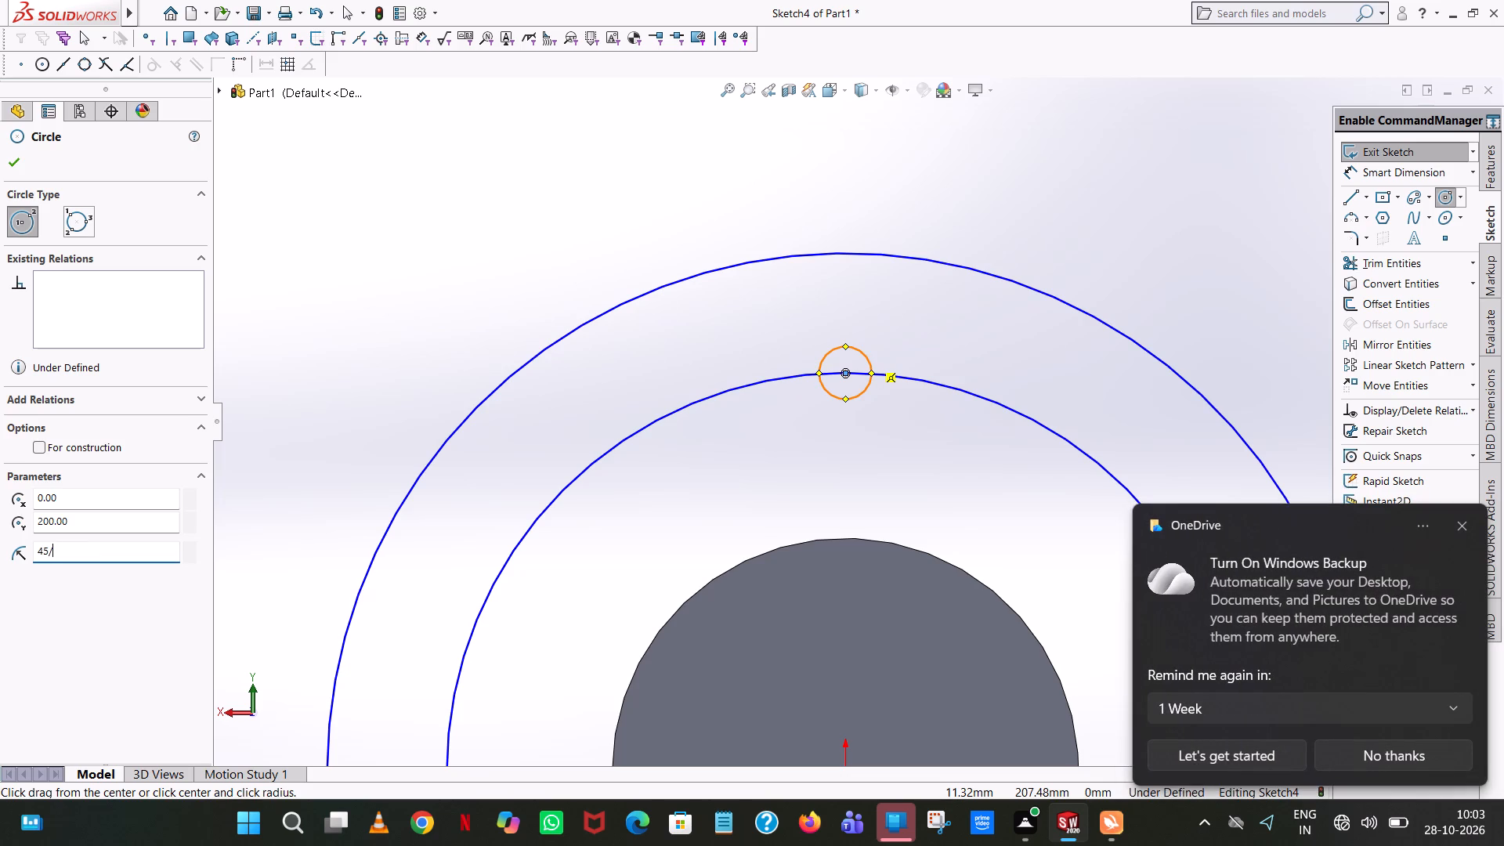
pyautogui.press('2')
pyautogui.press('Return')
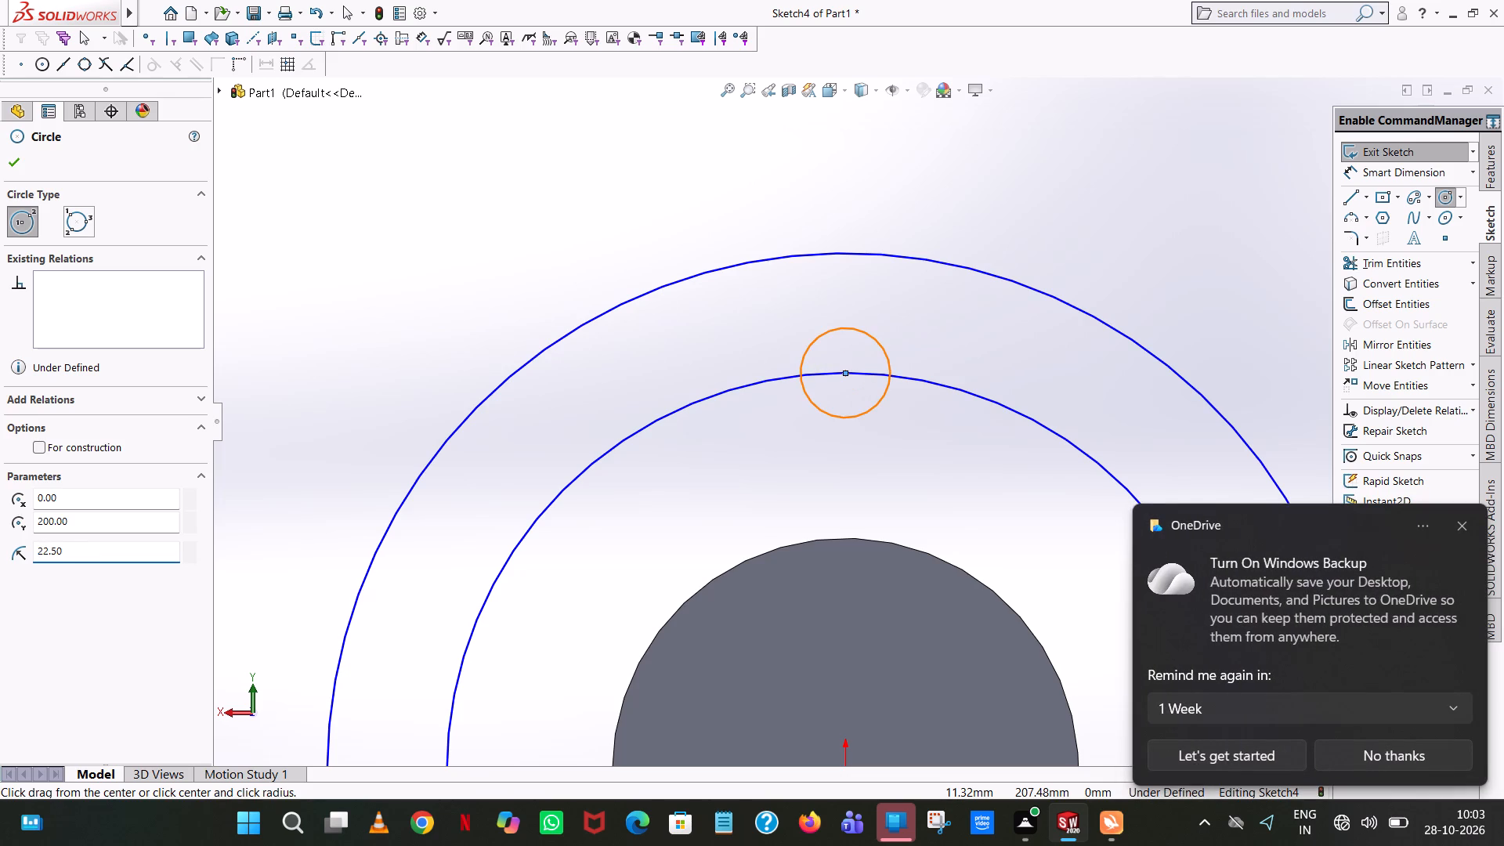
pyautogui.rightClick(864, 359)
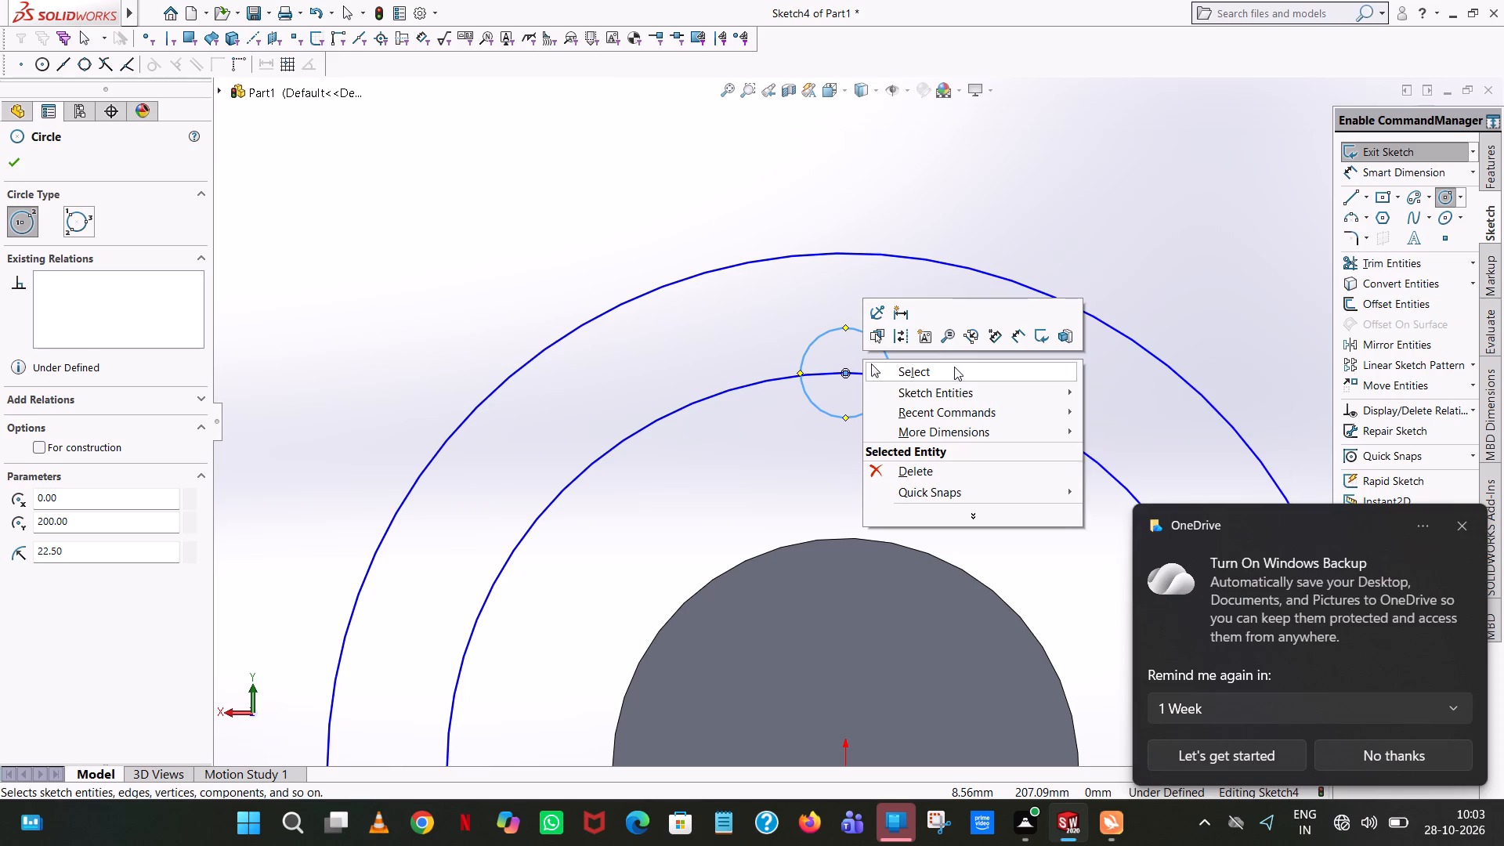
pyautogui.click(954, 367)
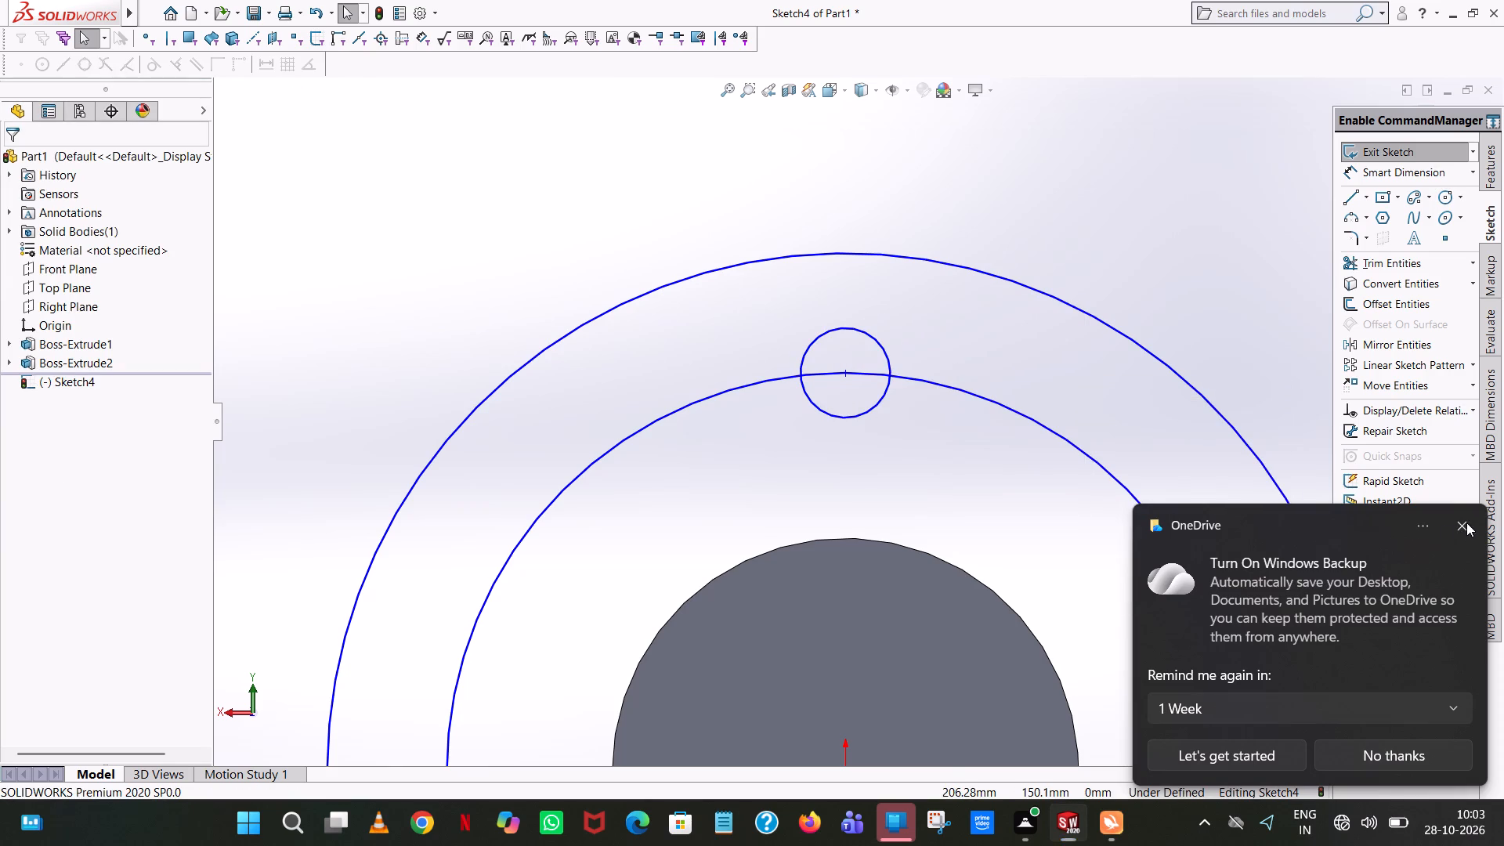
pyautogui.click(1466, 523)
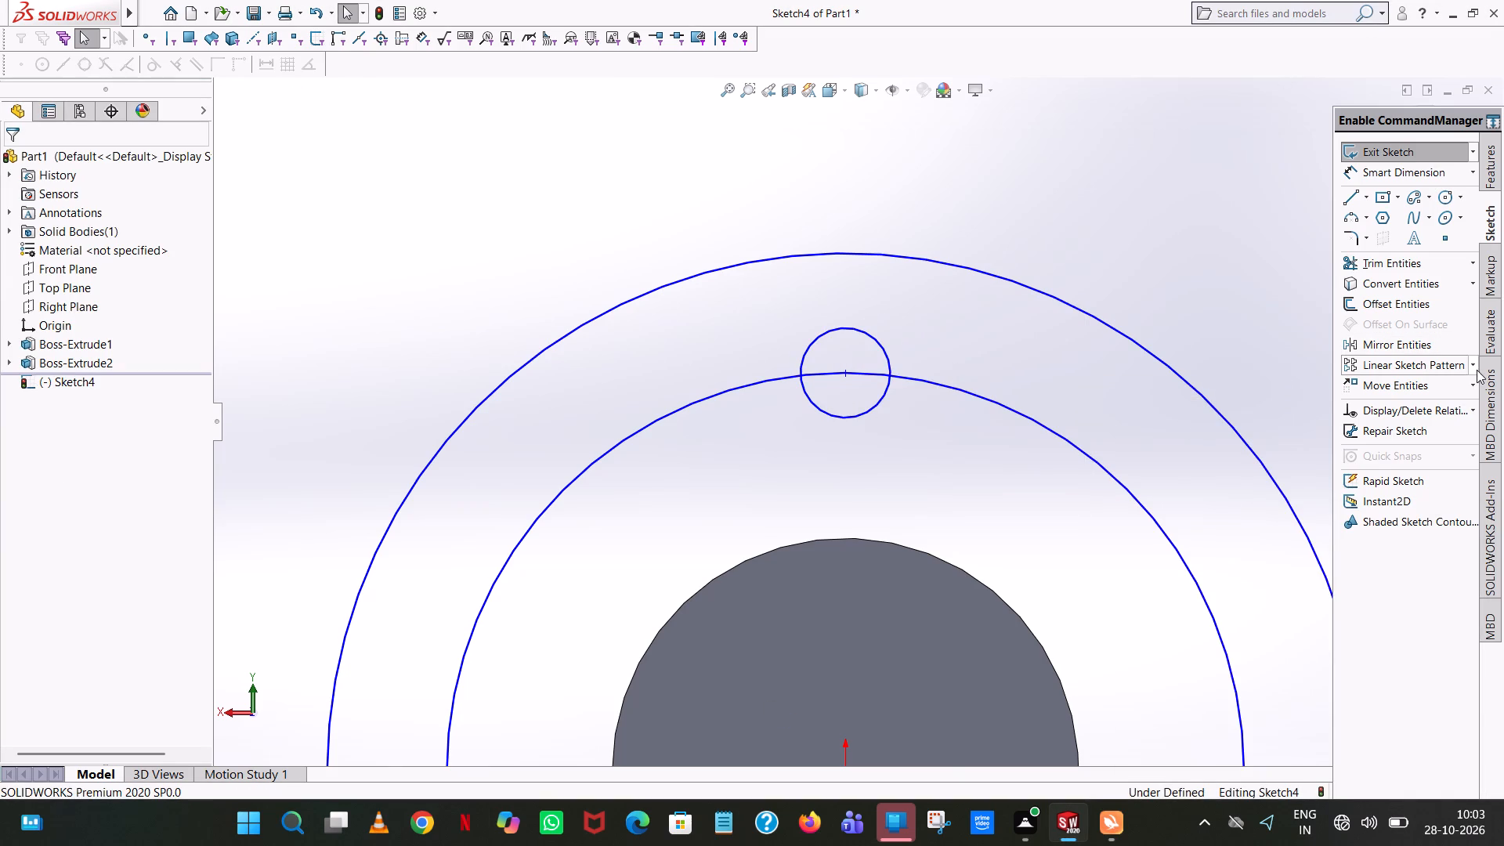
# Create a circular sketch pattern of the small hole circle about the origin with 6 equally spaced instances over 360 degrees.
pyautogui.click(1477, 370)
pyautogui.click(1442, 385)
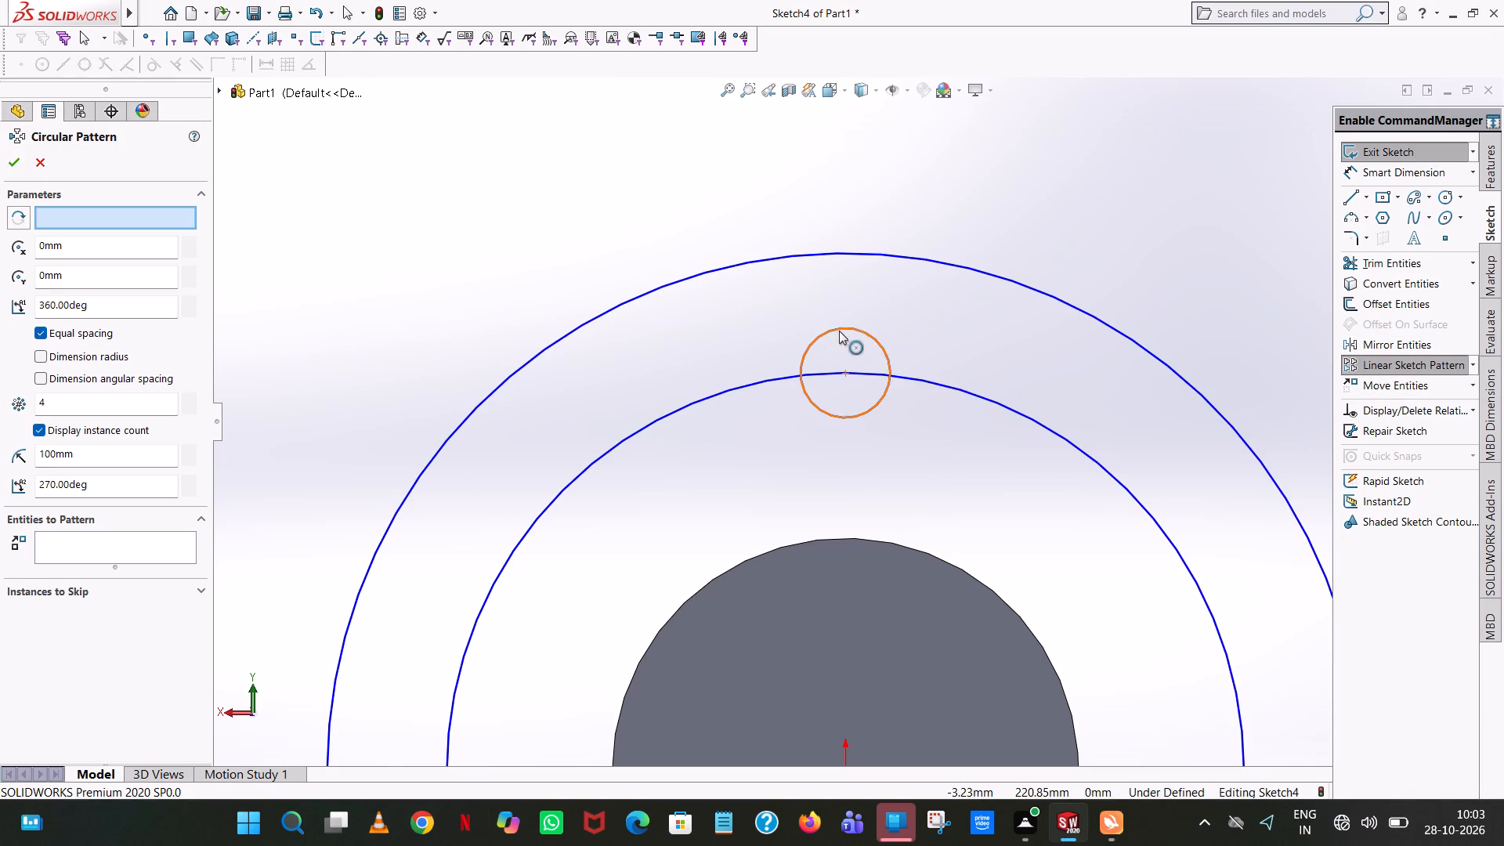
pyautogui.click(840, 326)
pyautogui.scroll(5, 888, 273)
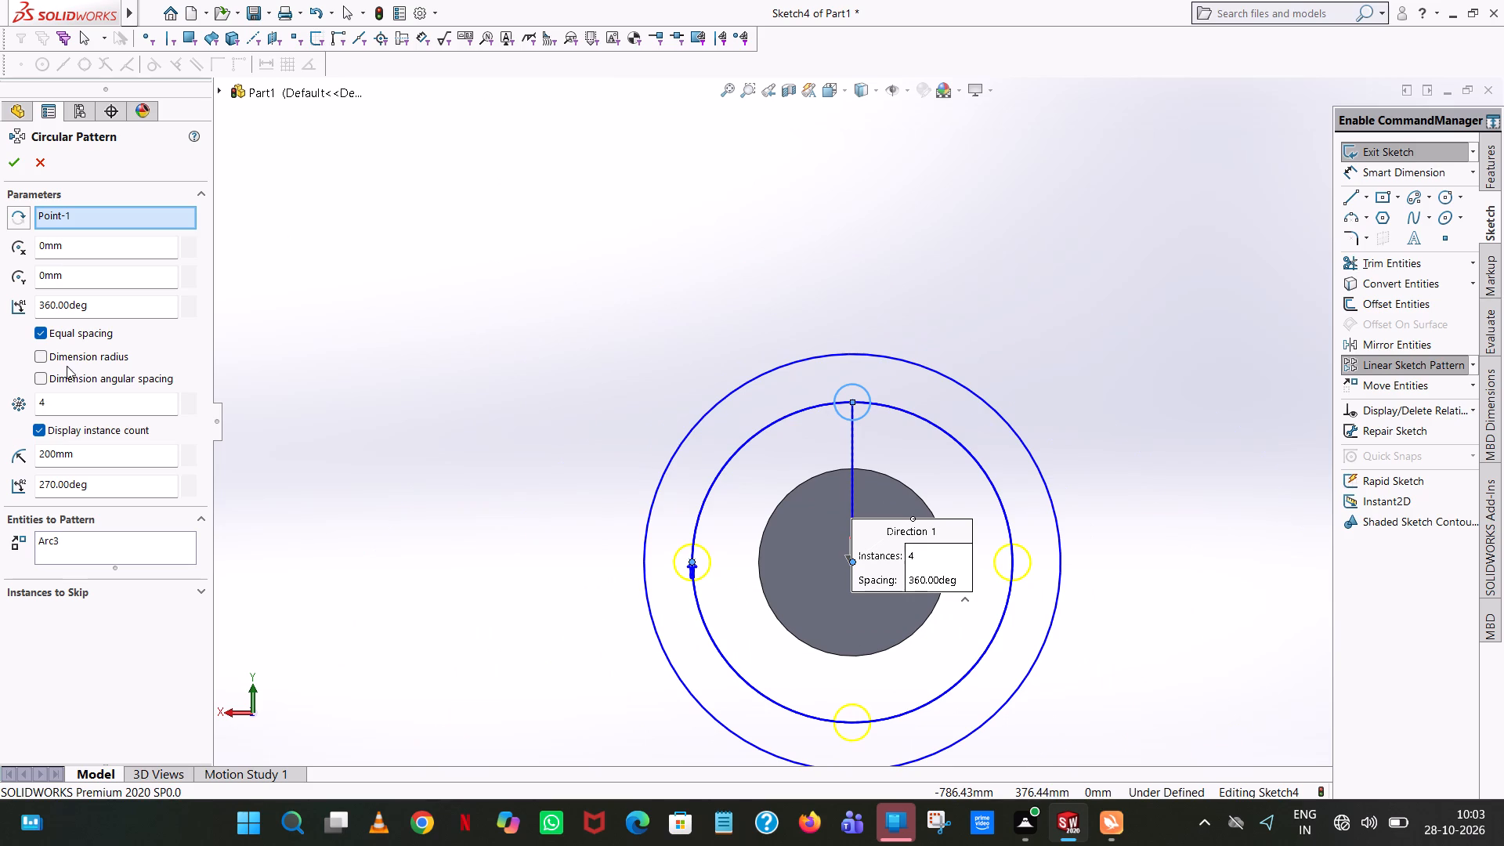
pyautogui.doubleClick(186, 396)
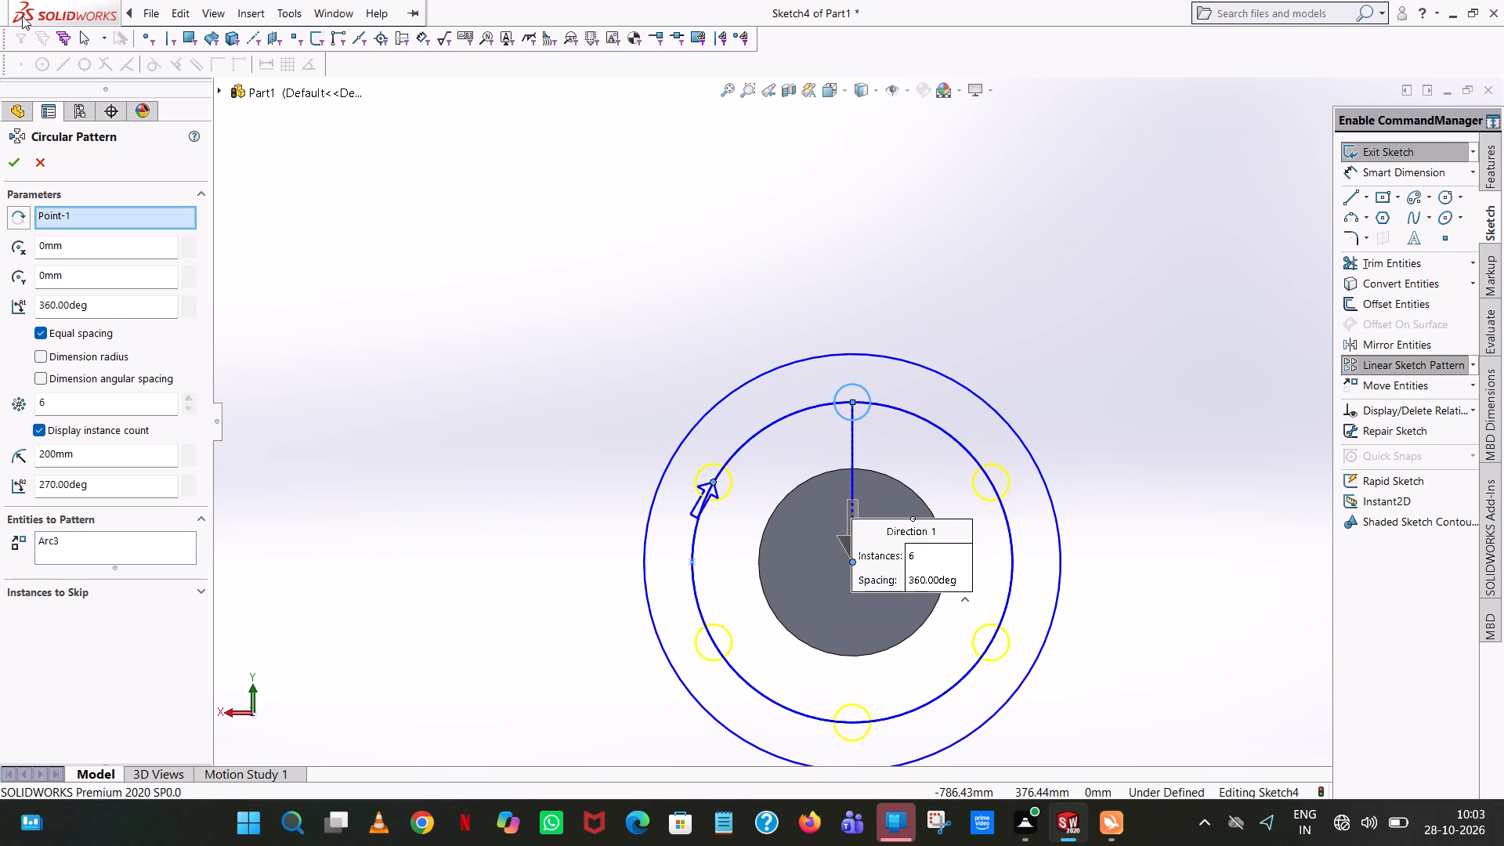
pyautogui.click(4, 159)
pyautogui.click(1032, 320)
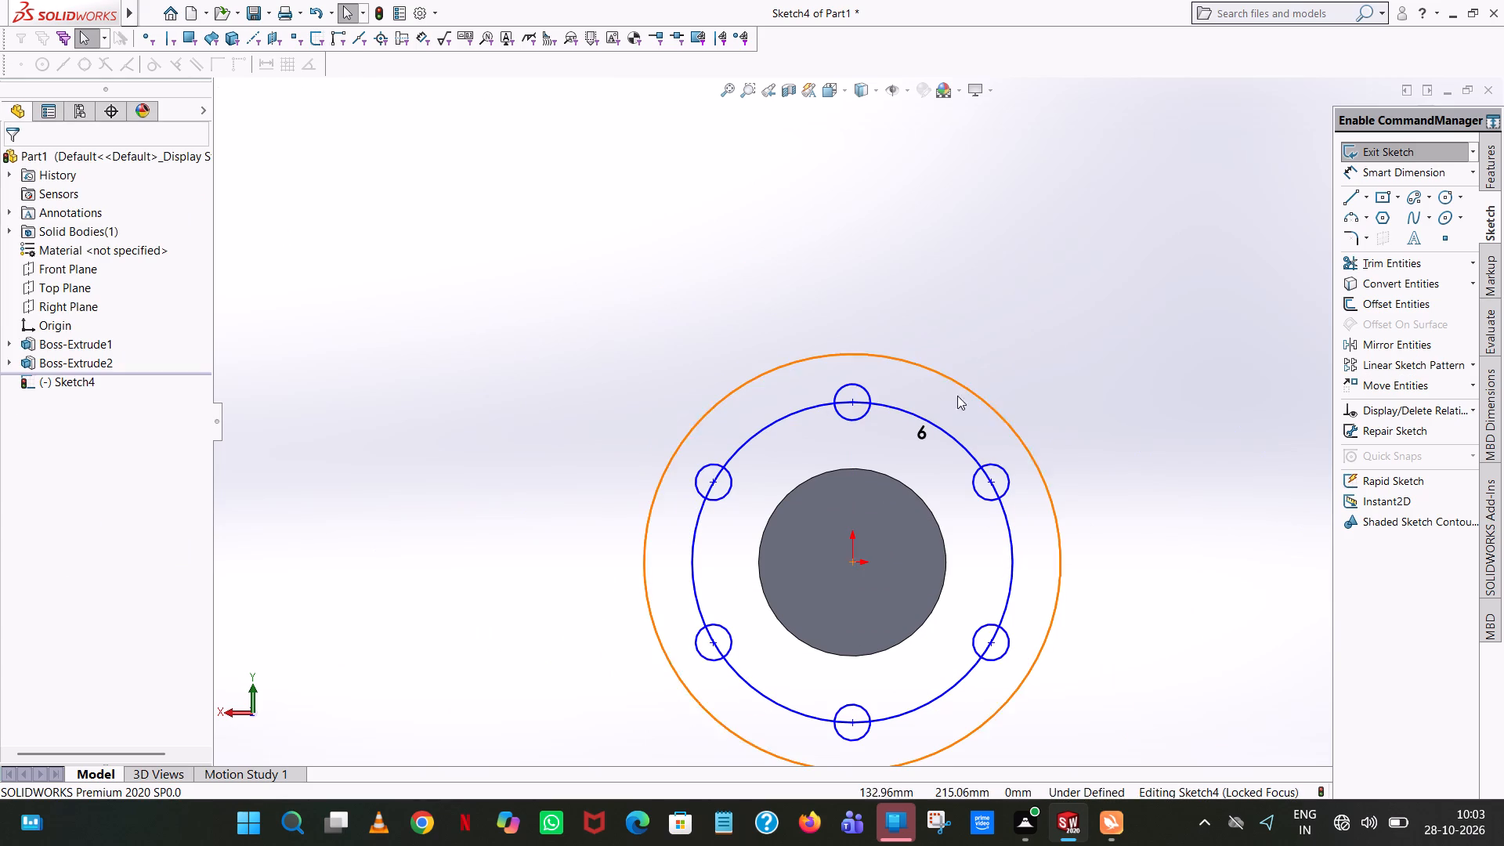
# Convert the 200 mm radius bolt circle to construction geometry.
pyautogui.click(942, 430)
pyautogui.rightClick(942, 430)
pyautogui.click(977, 409)
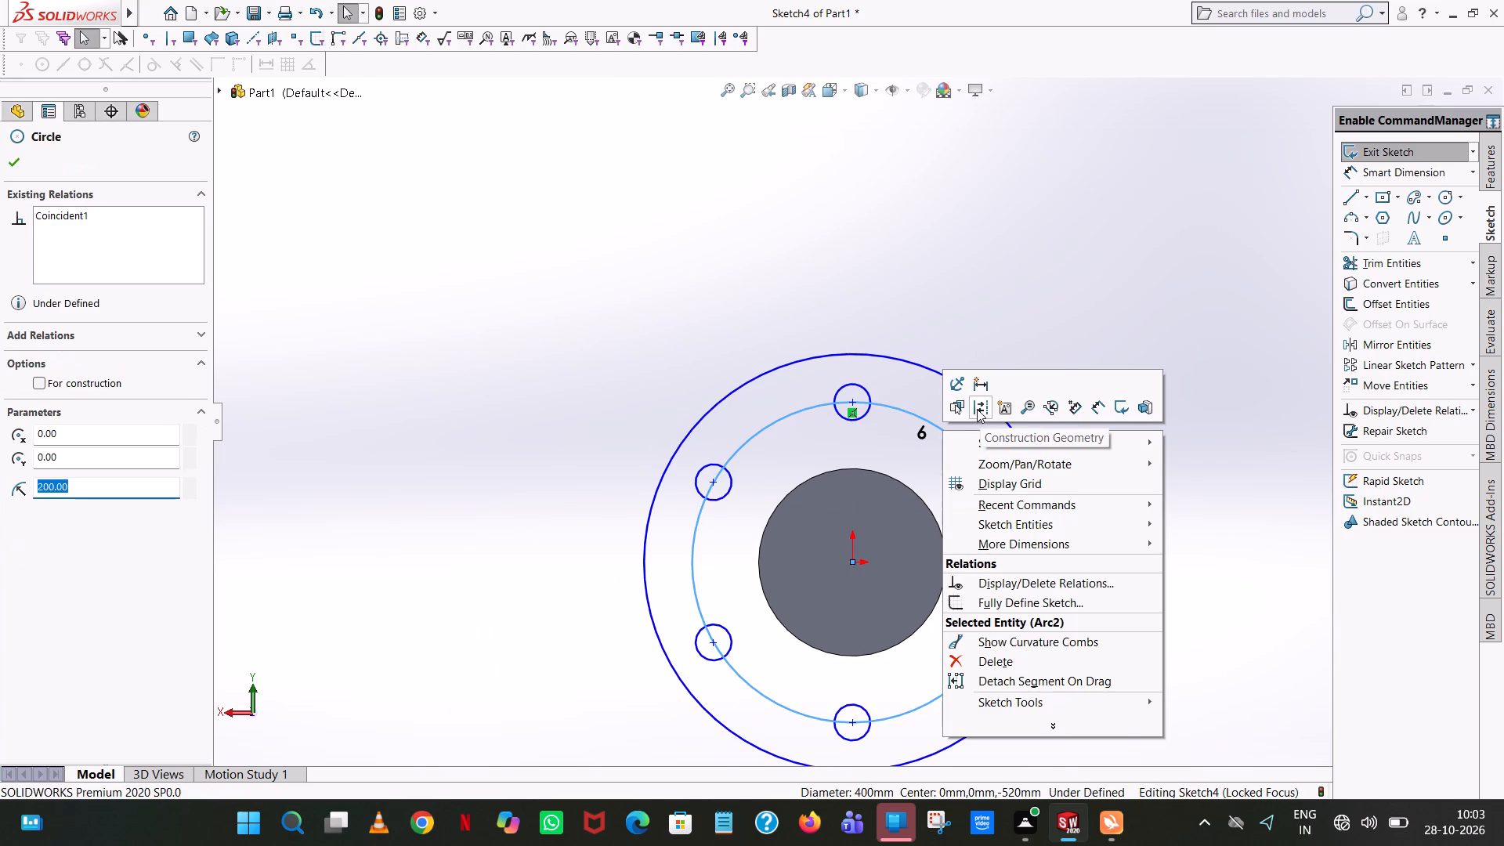
# Dimension the flange's outer circle with a diameter of 520 mm.
pyautogui.click(1413, 168)
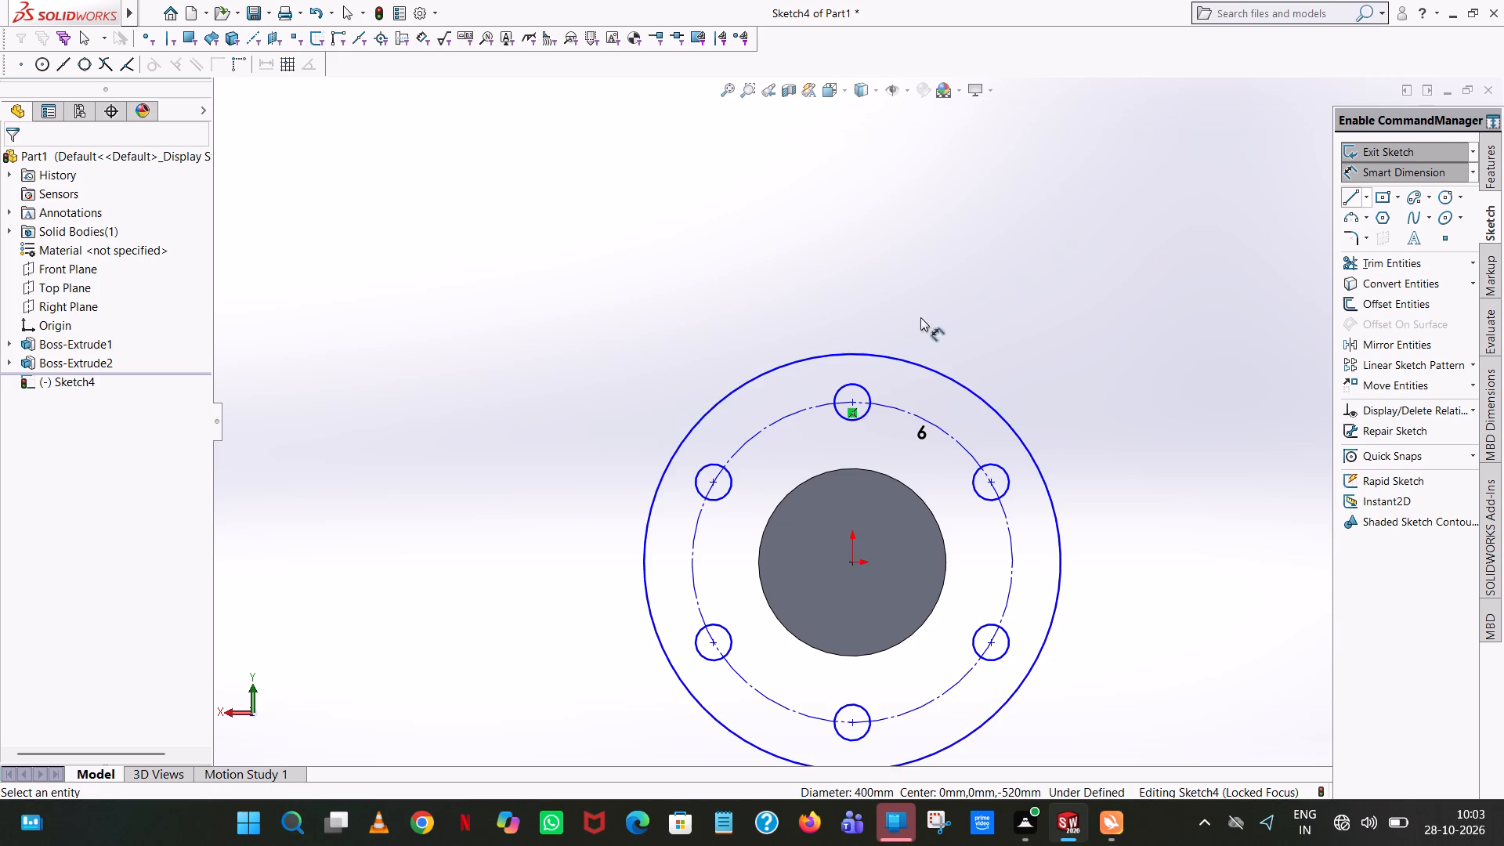
pyautogui.click(907, 364)
pyautogui.click(1045, 148)
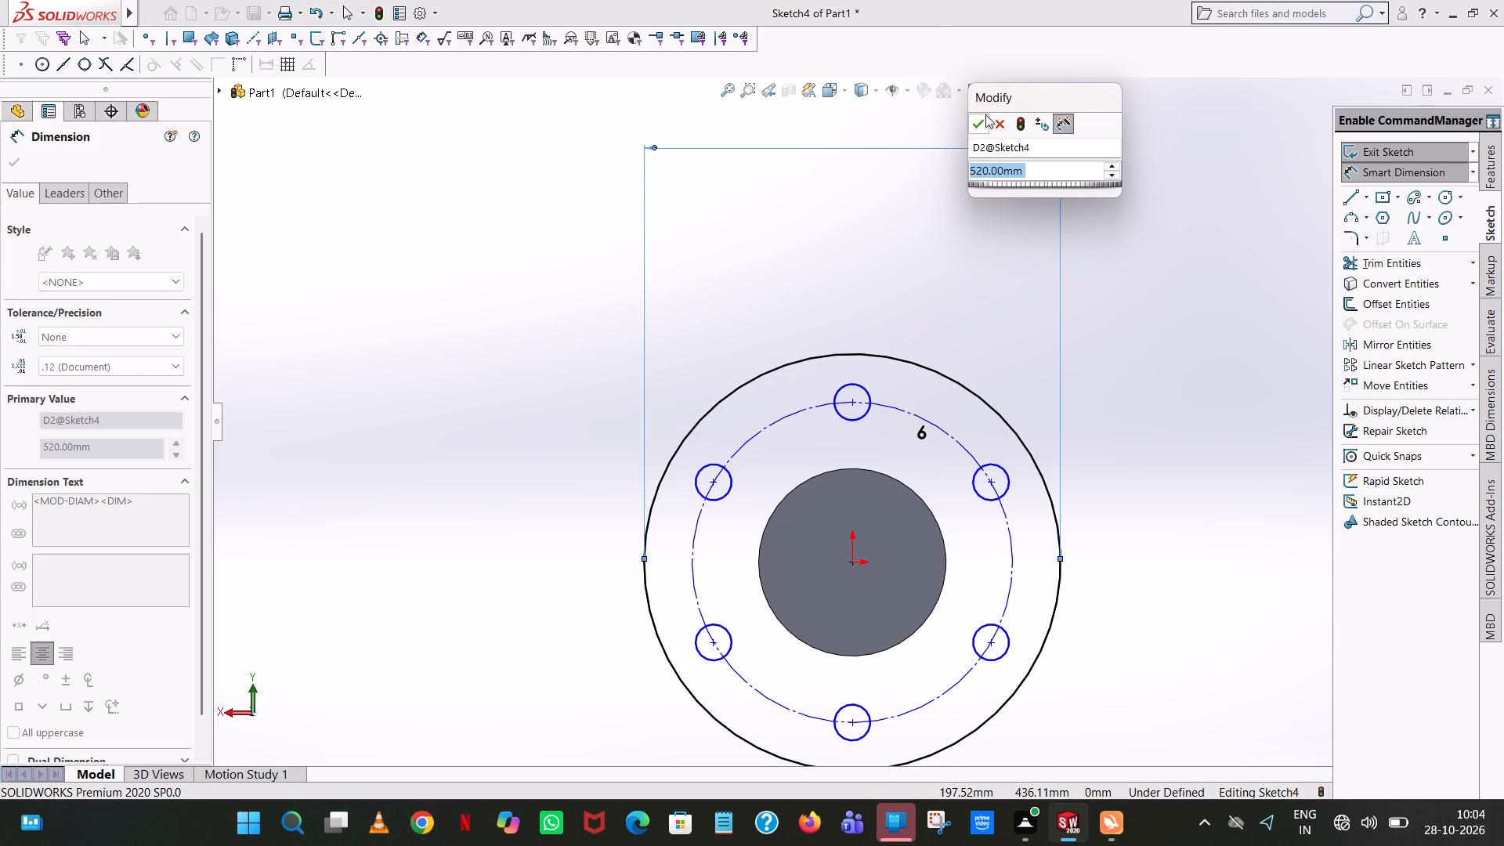
pyautogui.click(979, 118)
pyautogui.click(1039, 204)
# Dimension the construction bolt circle with a diameter of 400 mm.
pyautogui.click(903, 410)
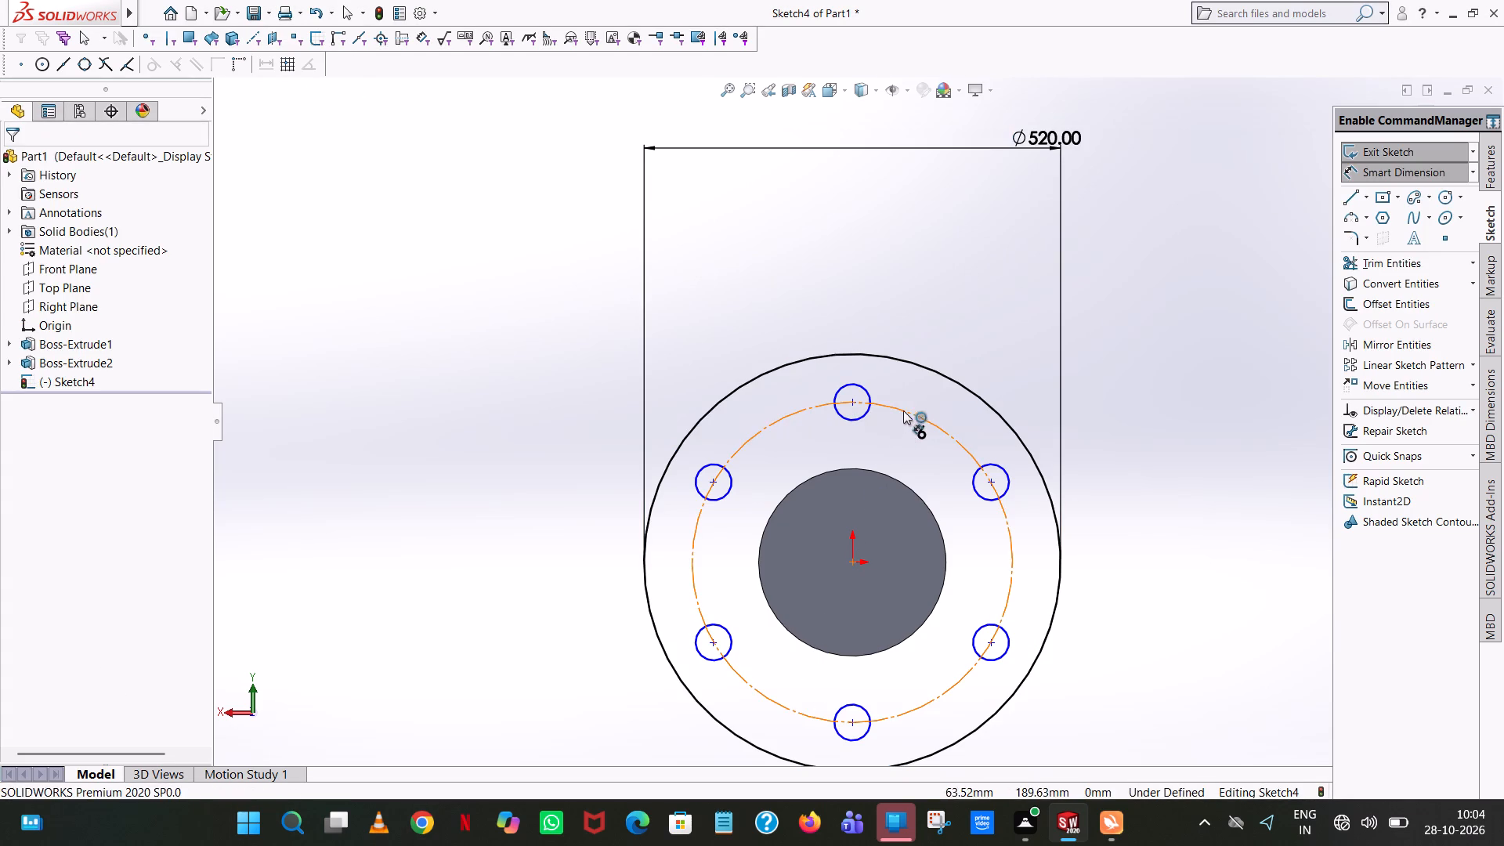
pyautogui.click(956, 201)
pyautogui.click(883, 170)
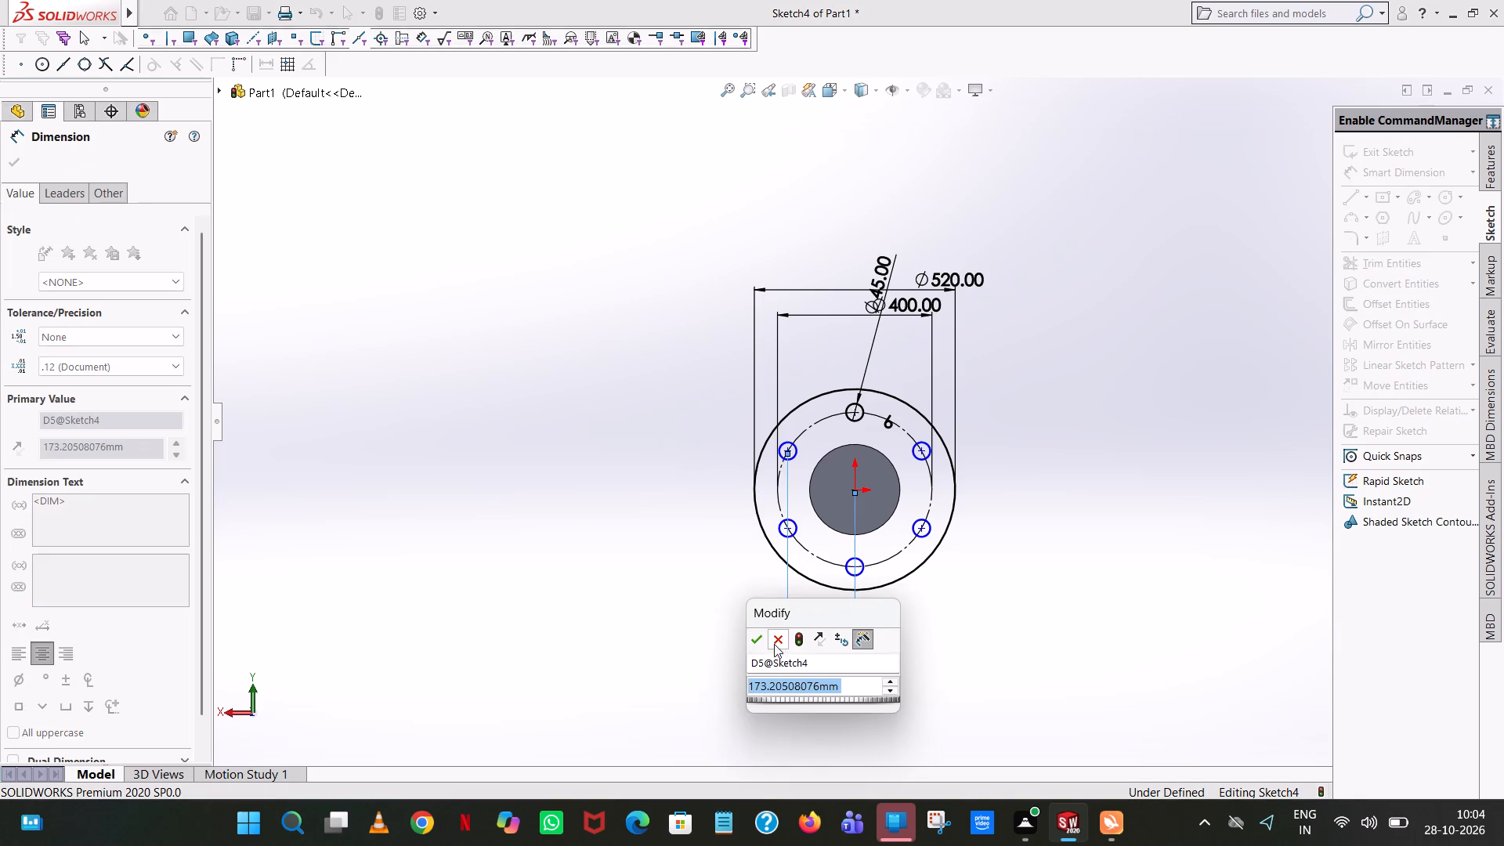
# Locate the left-hand bolt holes from the origin with a 173.21 mm horizontal dimension and a 100 mm vertical dimension.
pyautogui.click(754, 631)
pyautogui.click(696, 580)
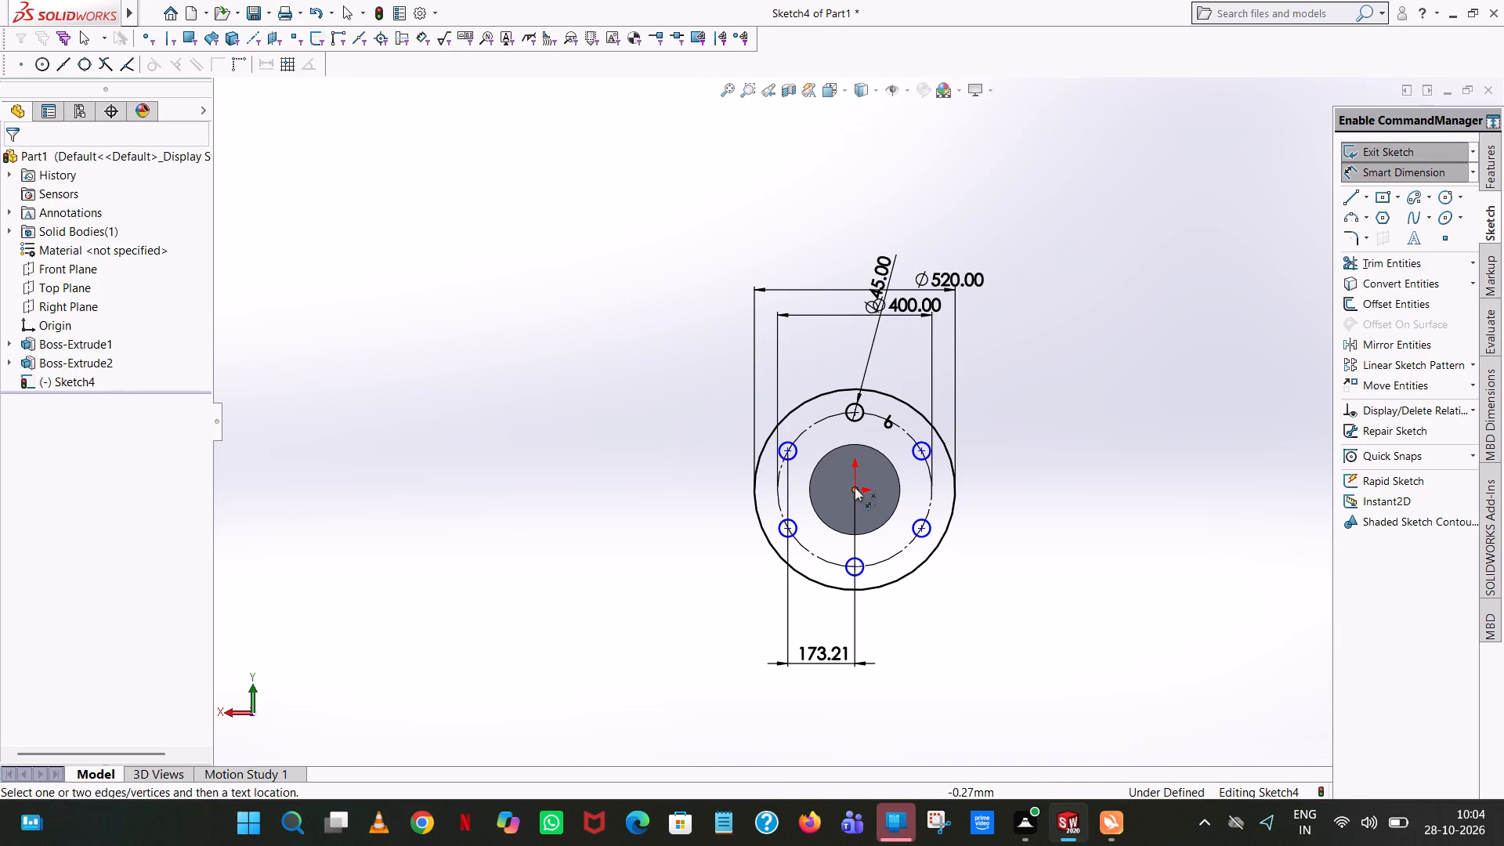
pyautogui.click(855, 487)
pyautogui.click(786, 527)
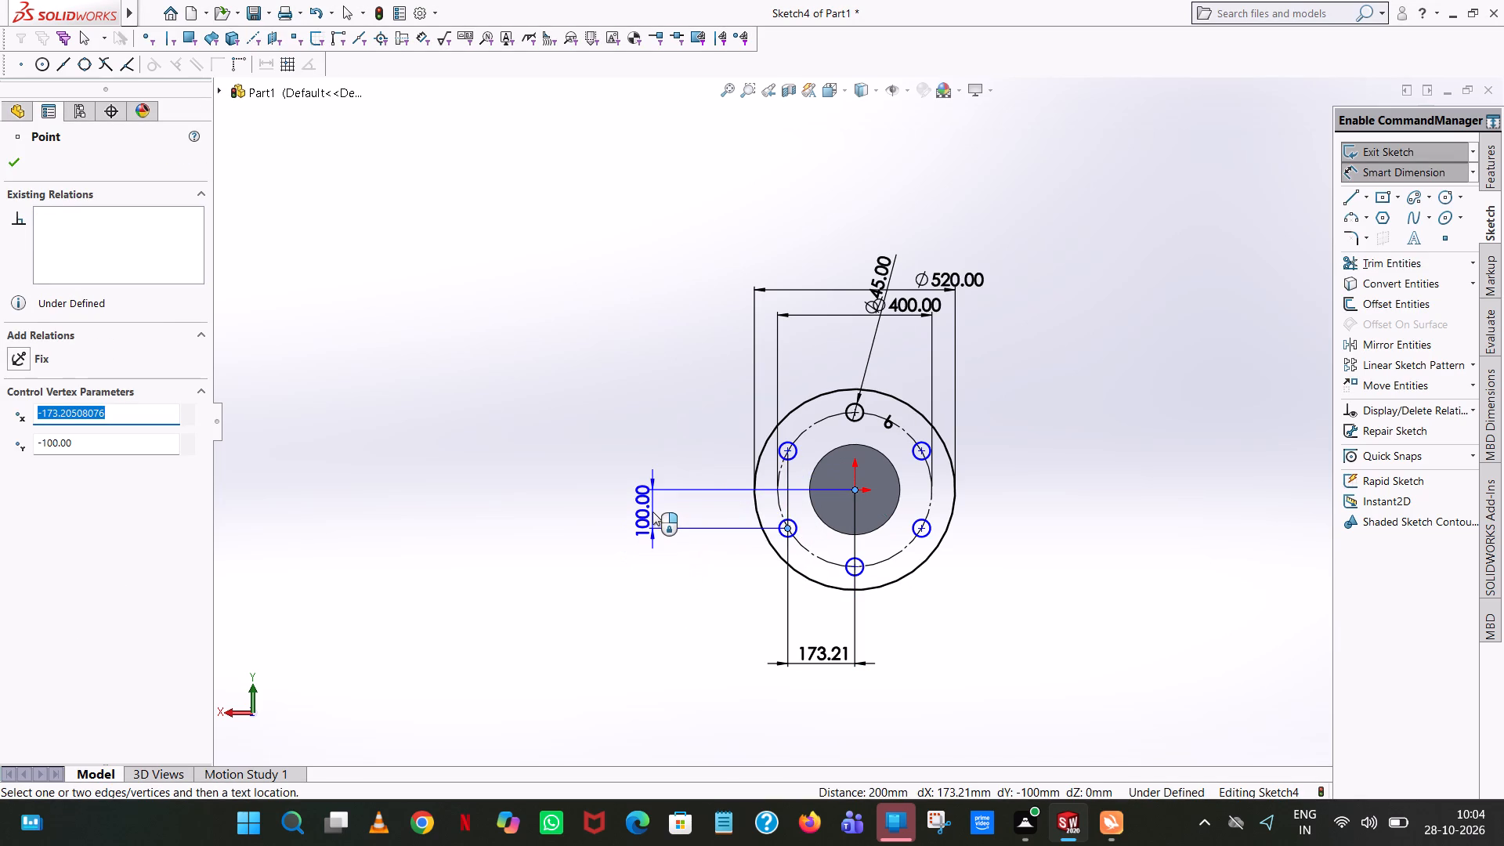
pyautogui.click(653, 512)
pyautogui.click(584, 483)
pyautogui.click(668, 365)
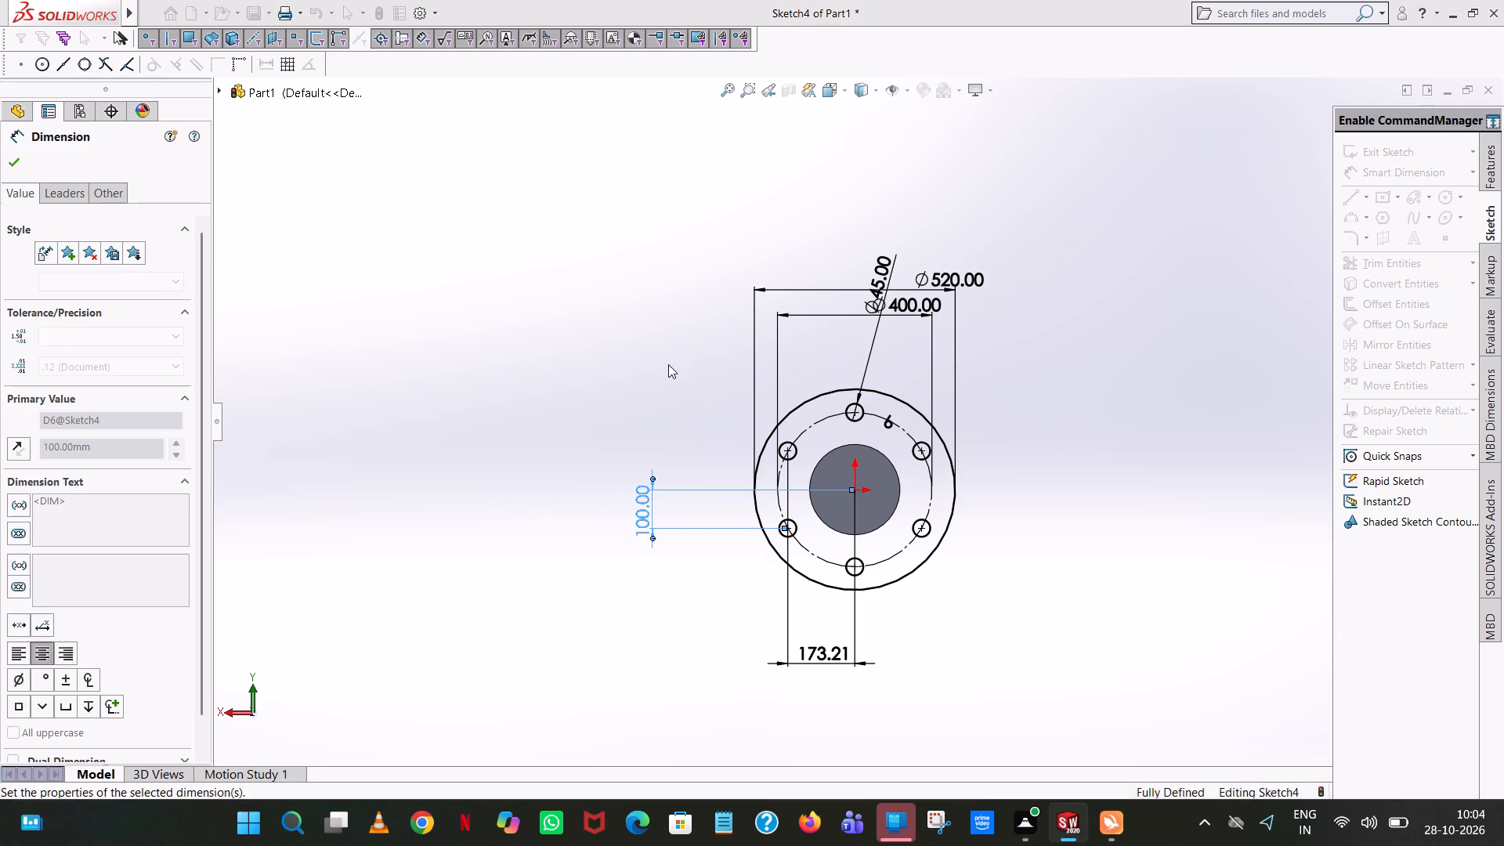
pyautogui.click(982, 362)
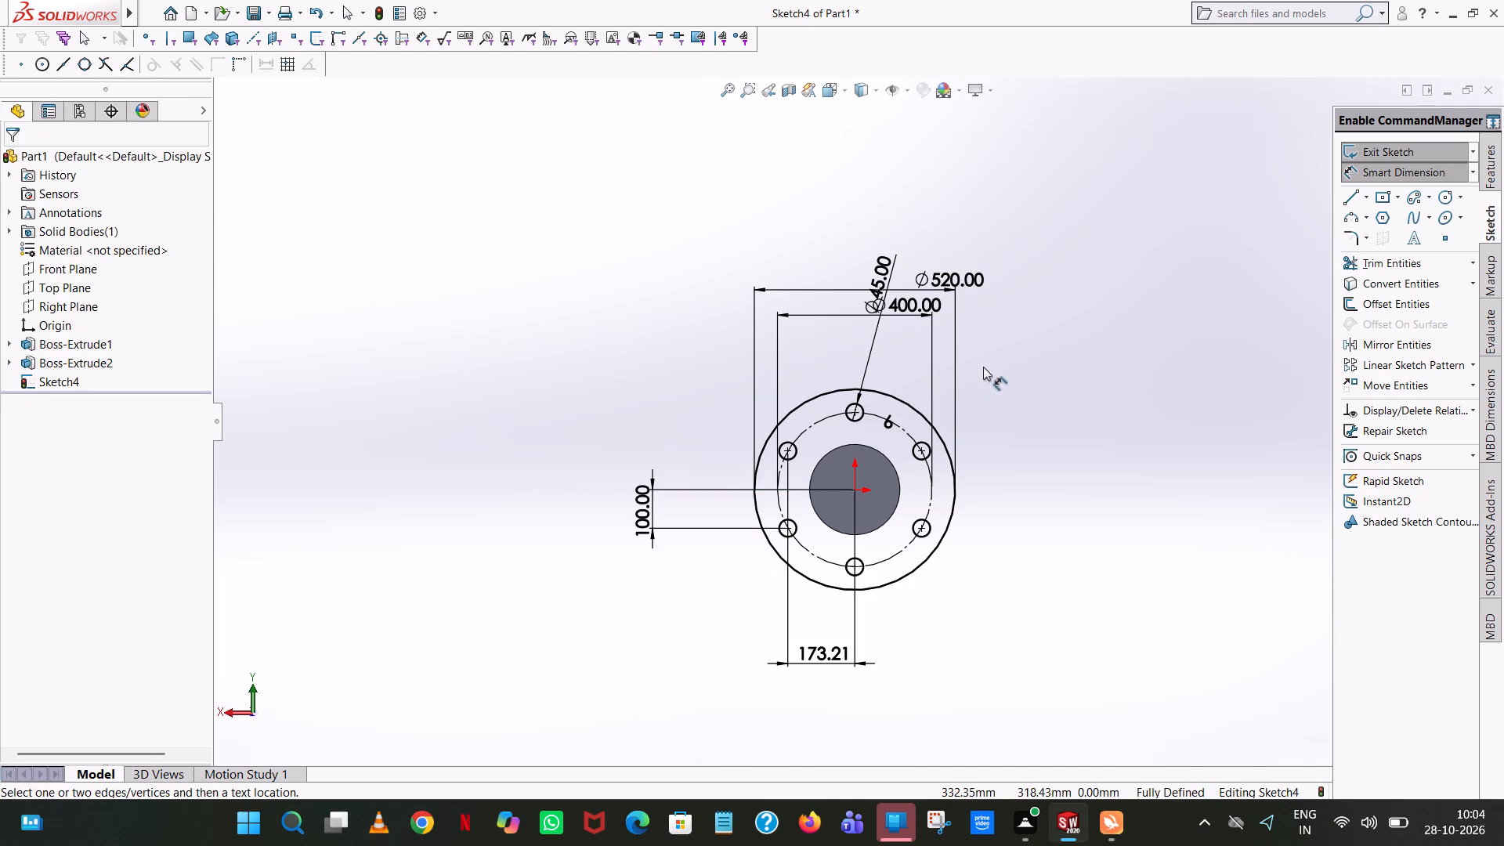
# Sketch a horizontal line 455/2 mm long from the origin towards the right side of the flange.
pyautogui.scroll(-3, 989, 374)
pyautogui.click(1345, 193)
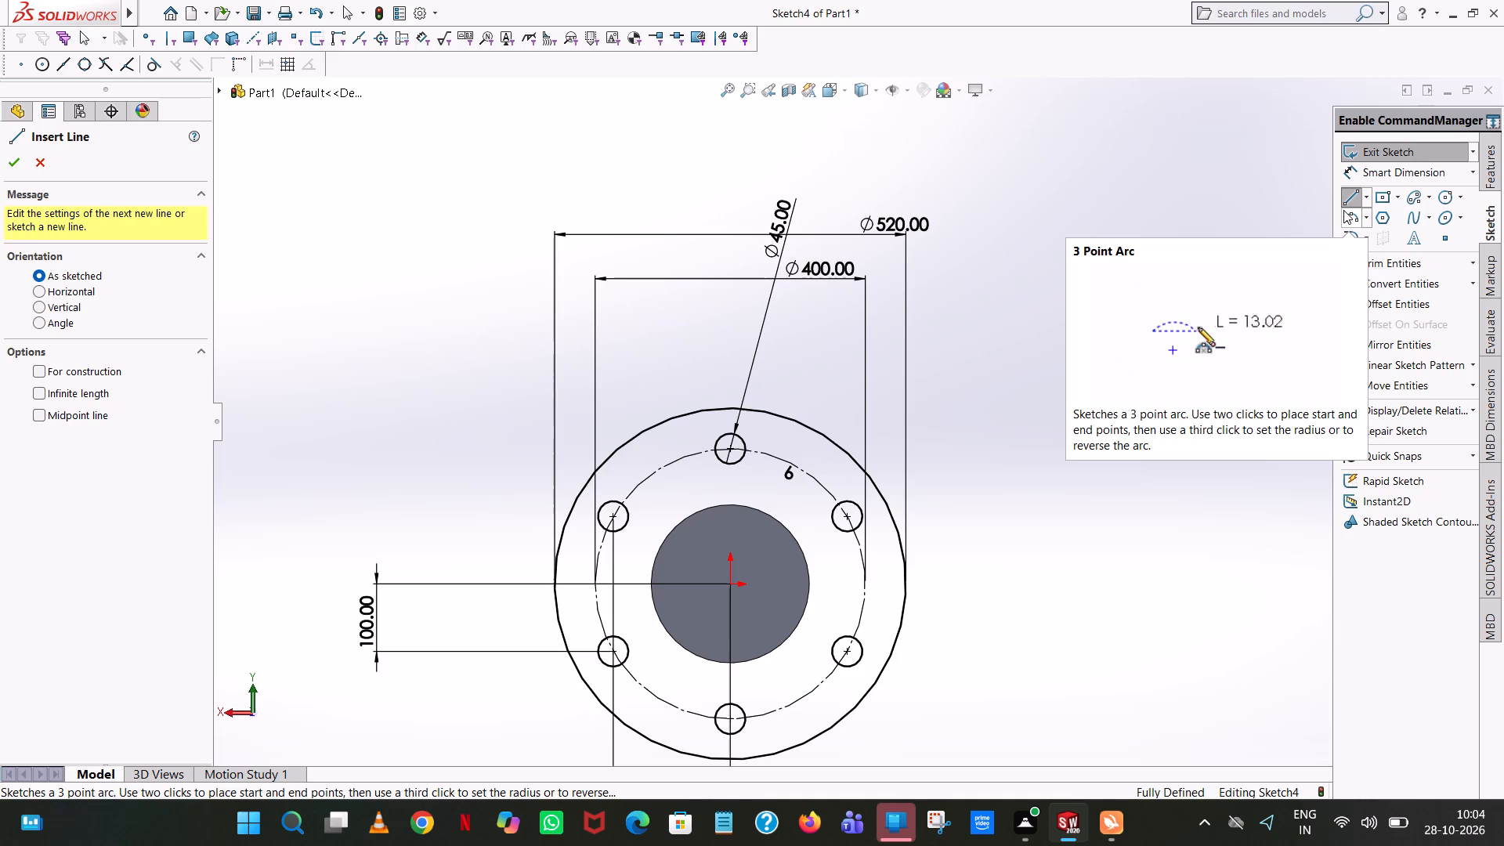
pyautogui.click(730, 585)
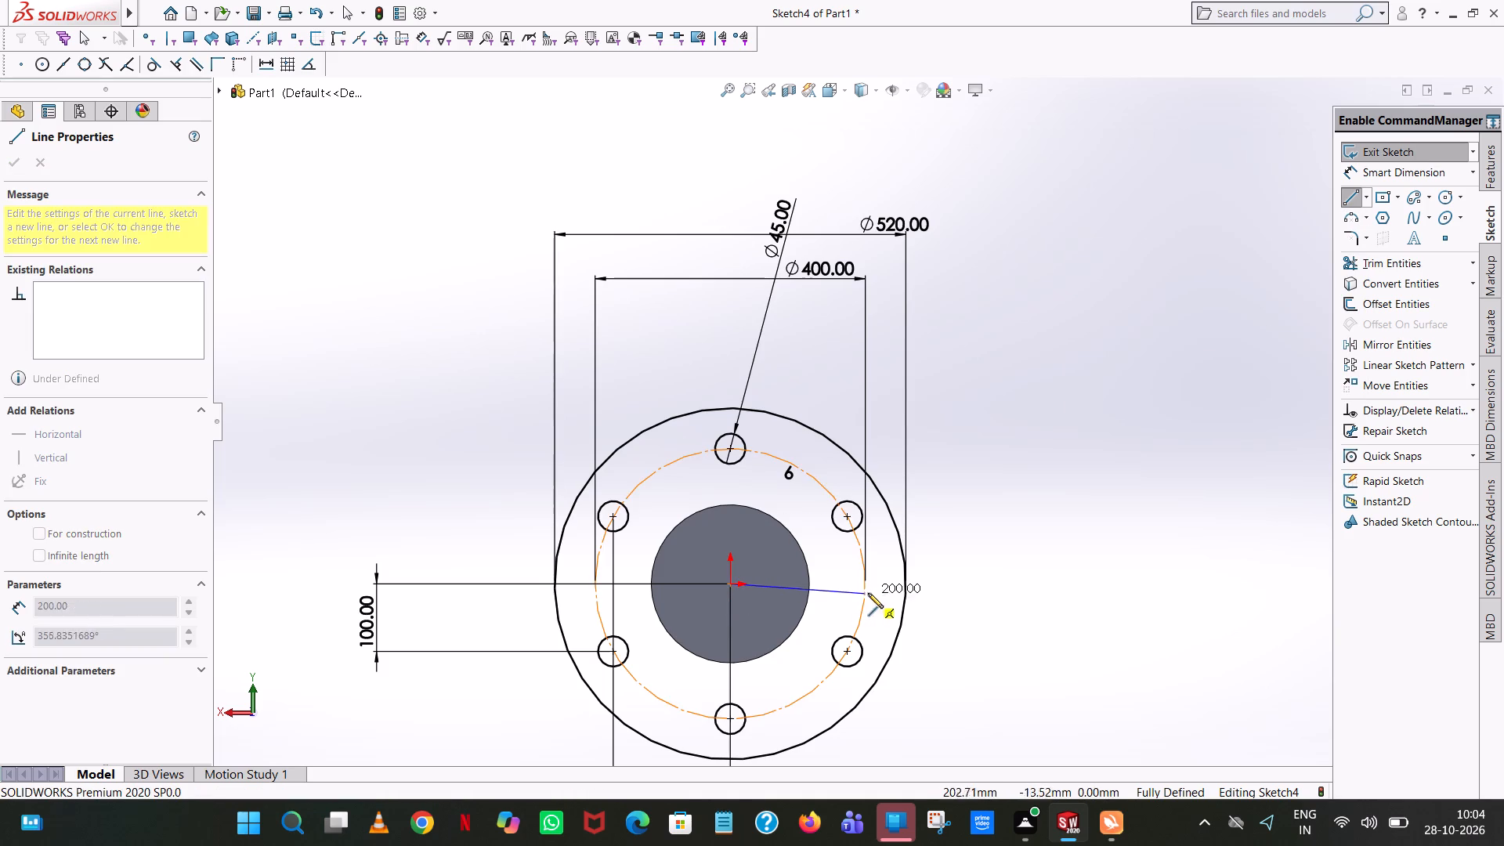
pyautogui.click(886, 584)
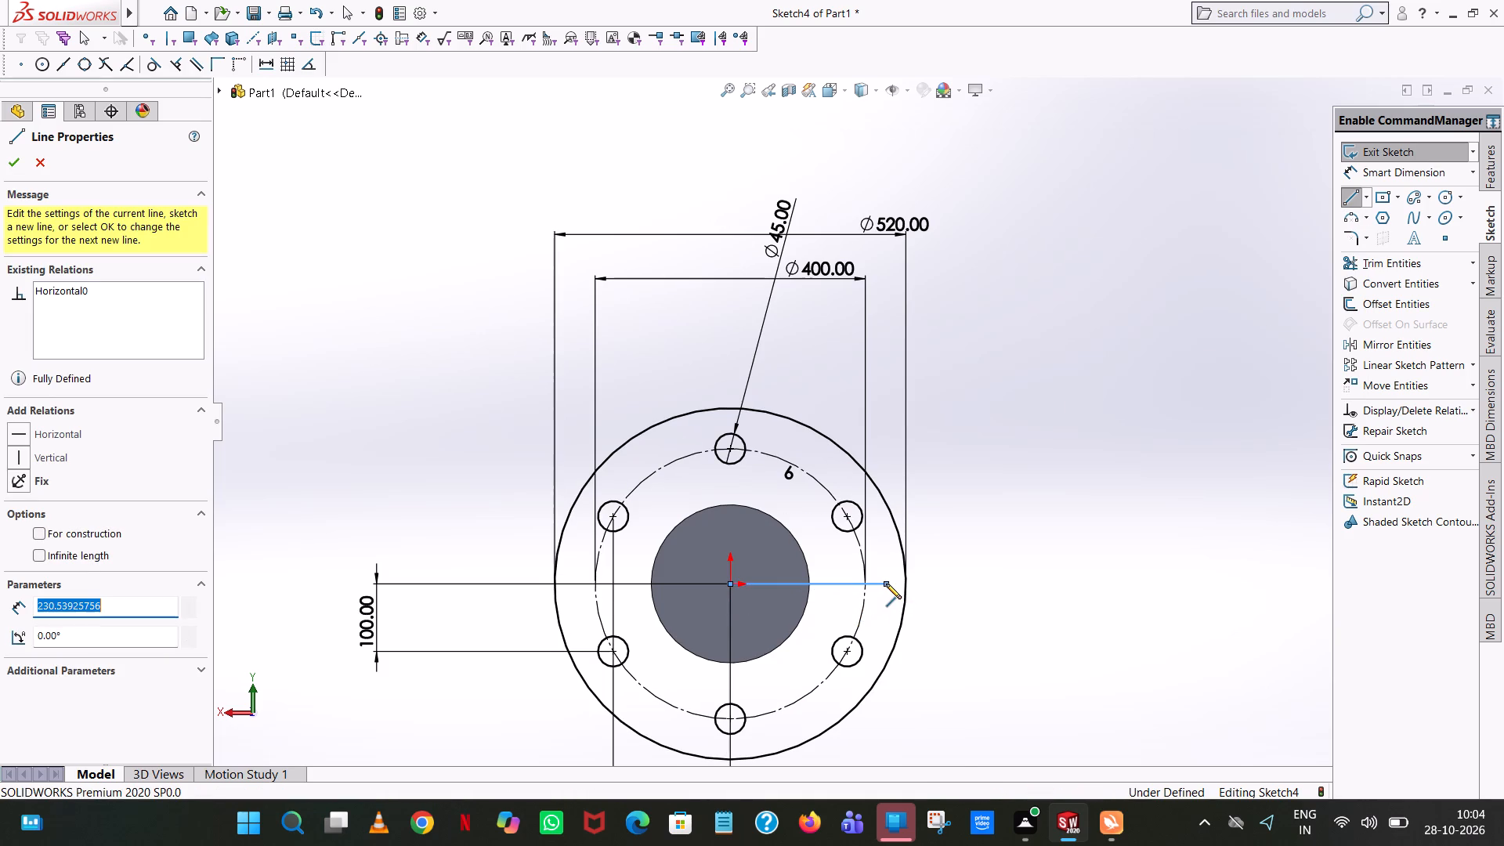
pyautogui.write('455/2')
pyautogui.press('Return')
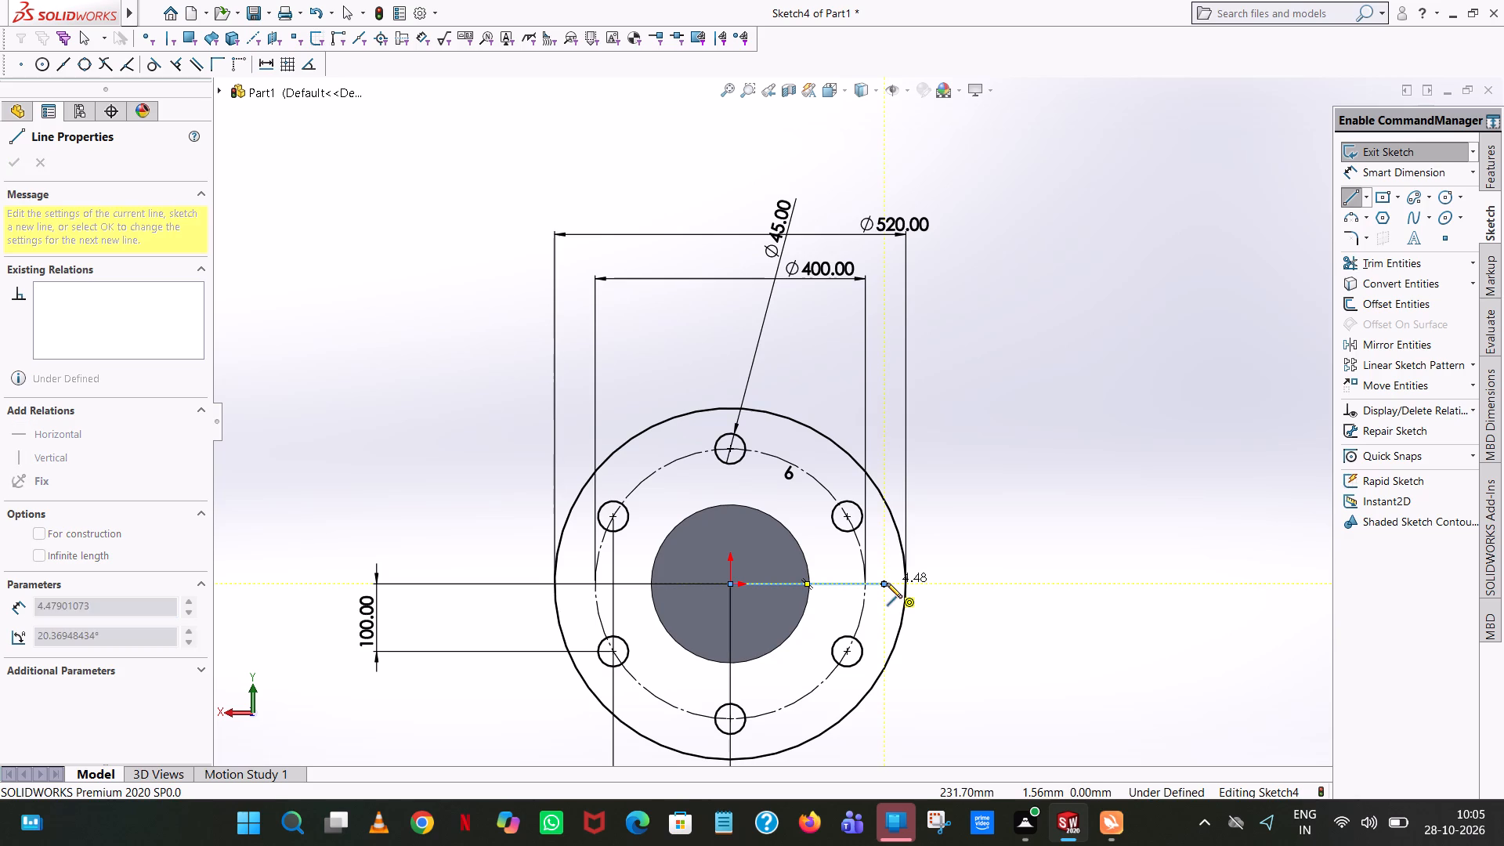
# Sketch vertical lines about 355 mm up and about 212 mm down from the right end of the horizontal line, crossing the outer circle.
pyautogui.click(880, 344)
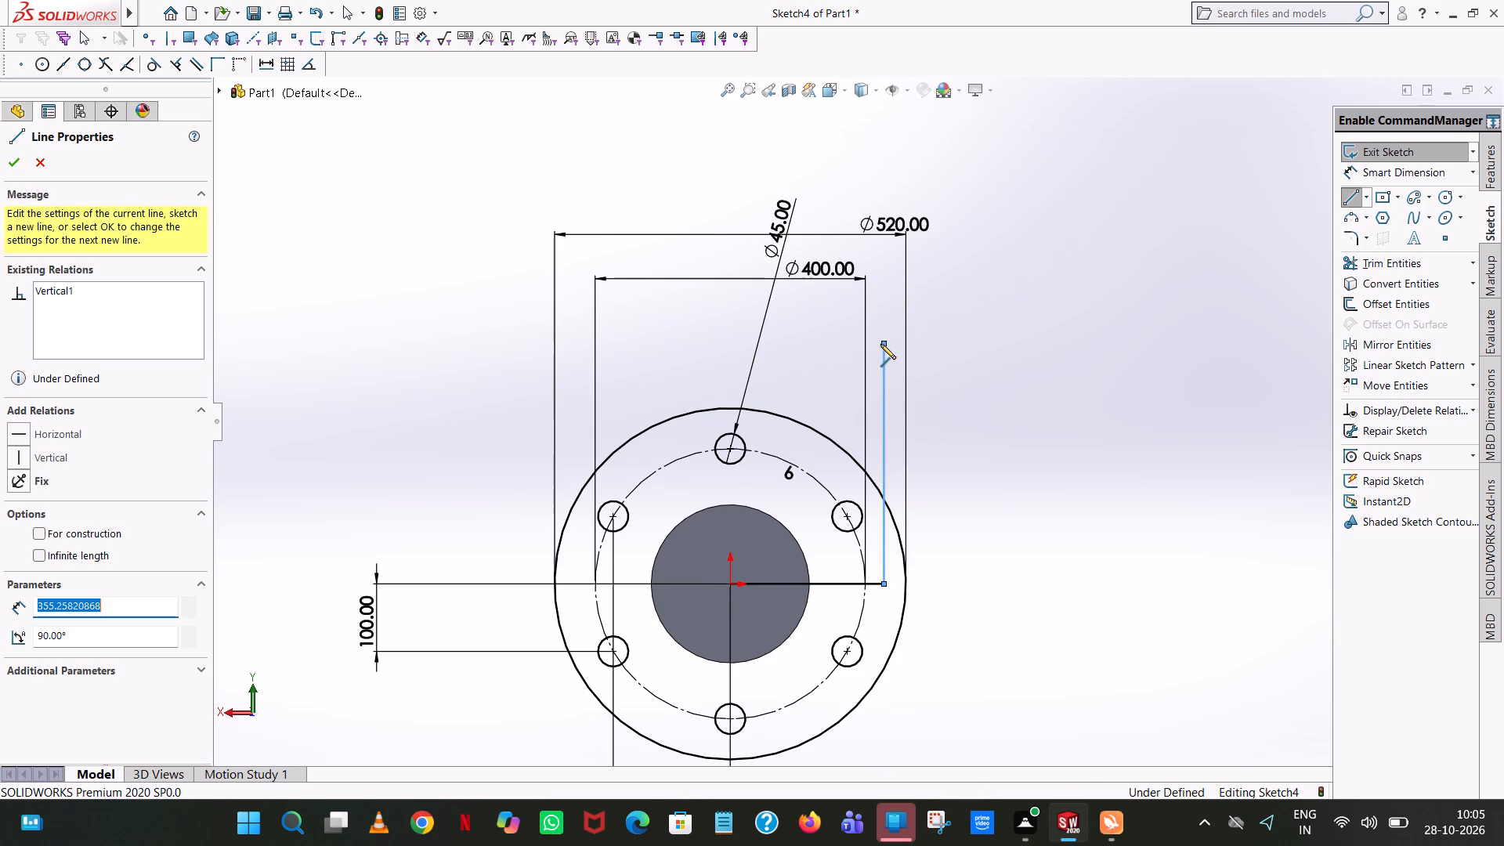
pyautogui.rightClick(880, 344)
pyautogui.click(927, 356)
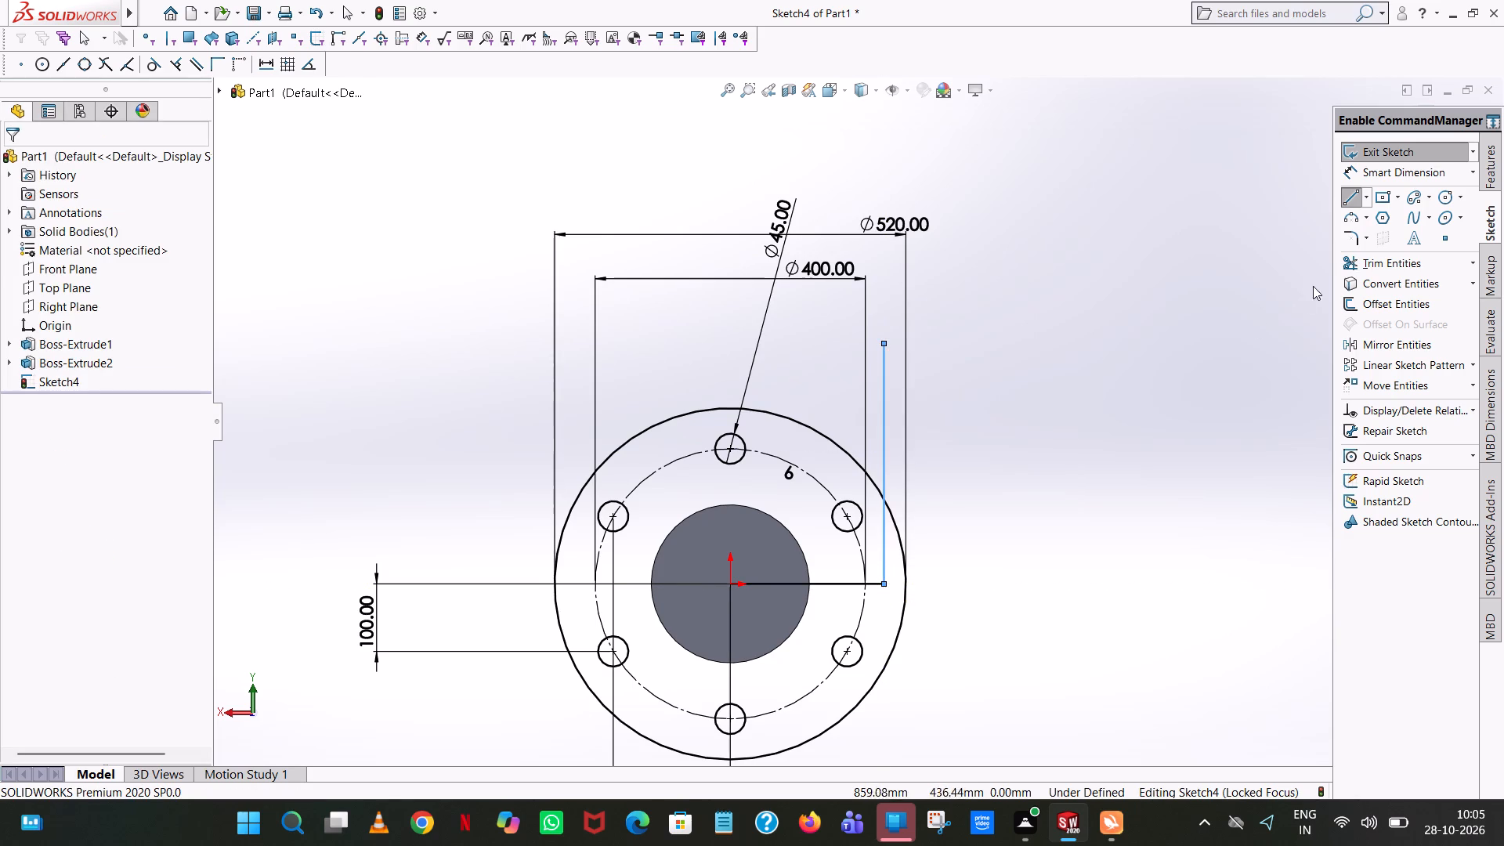
pyautogui.click(1348, 197)
pyautogui.click(881, 581)
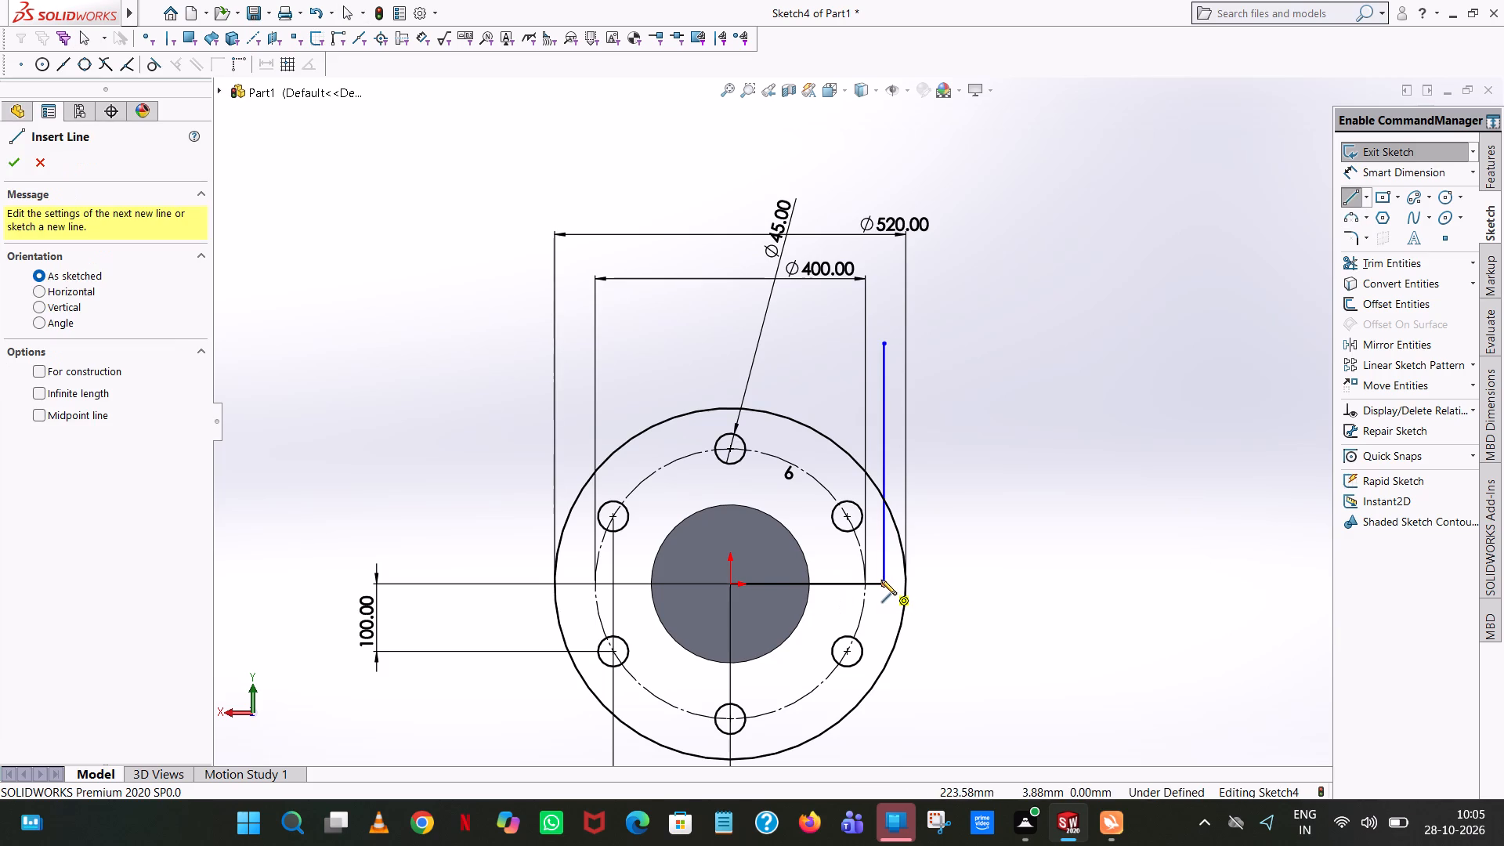
pyautogui.click(884, 727)
pyautogui.rightClick(884, 727)
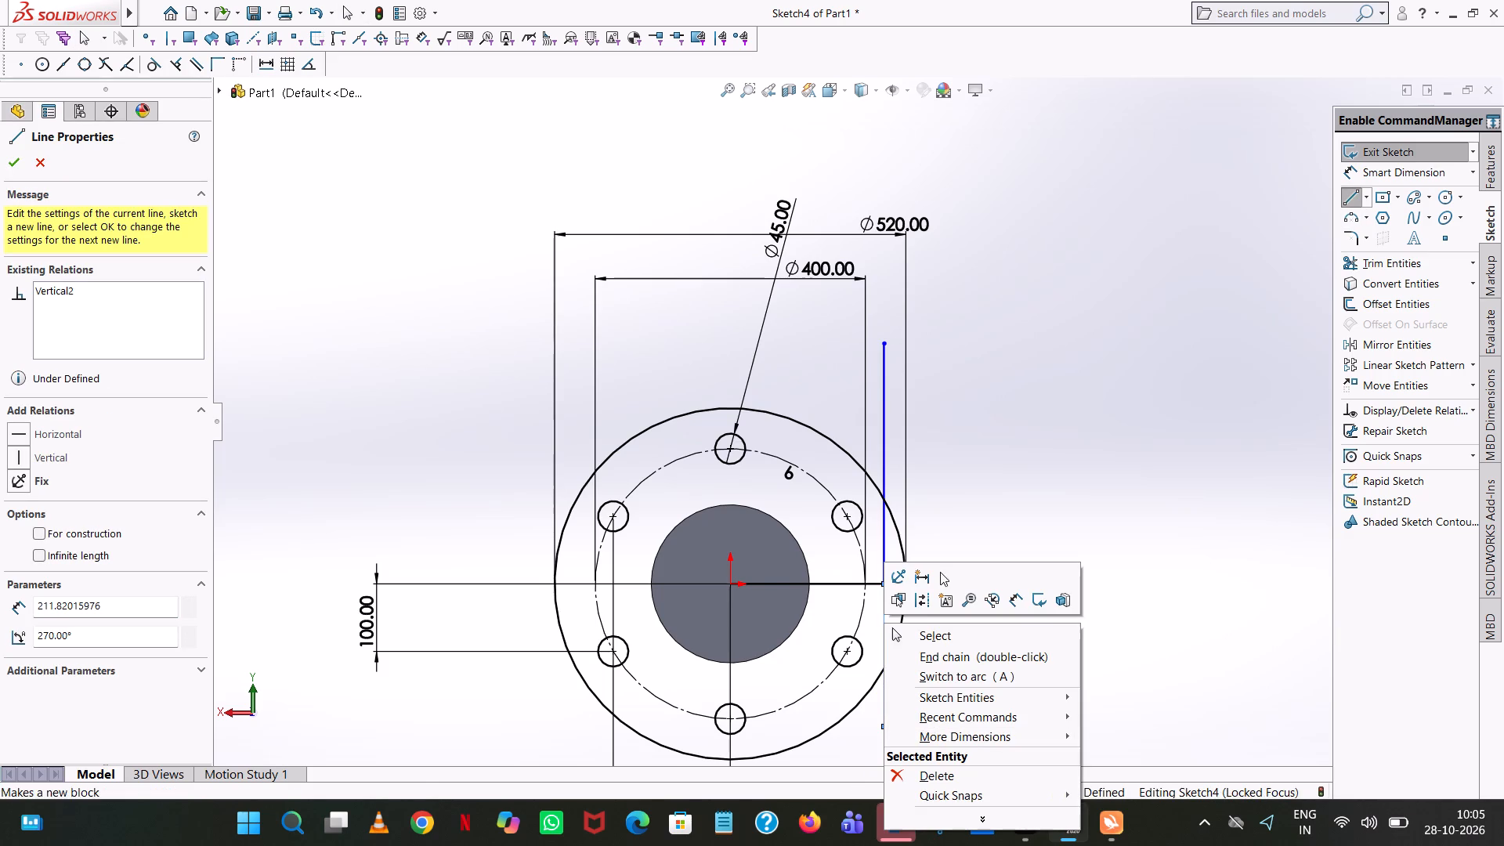
pyautogui.click(916, 631)
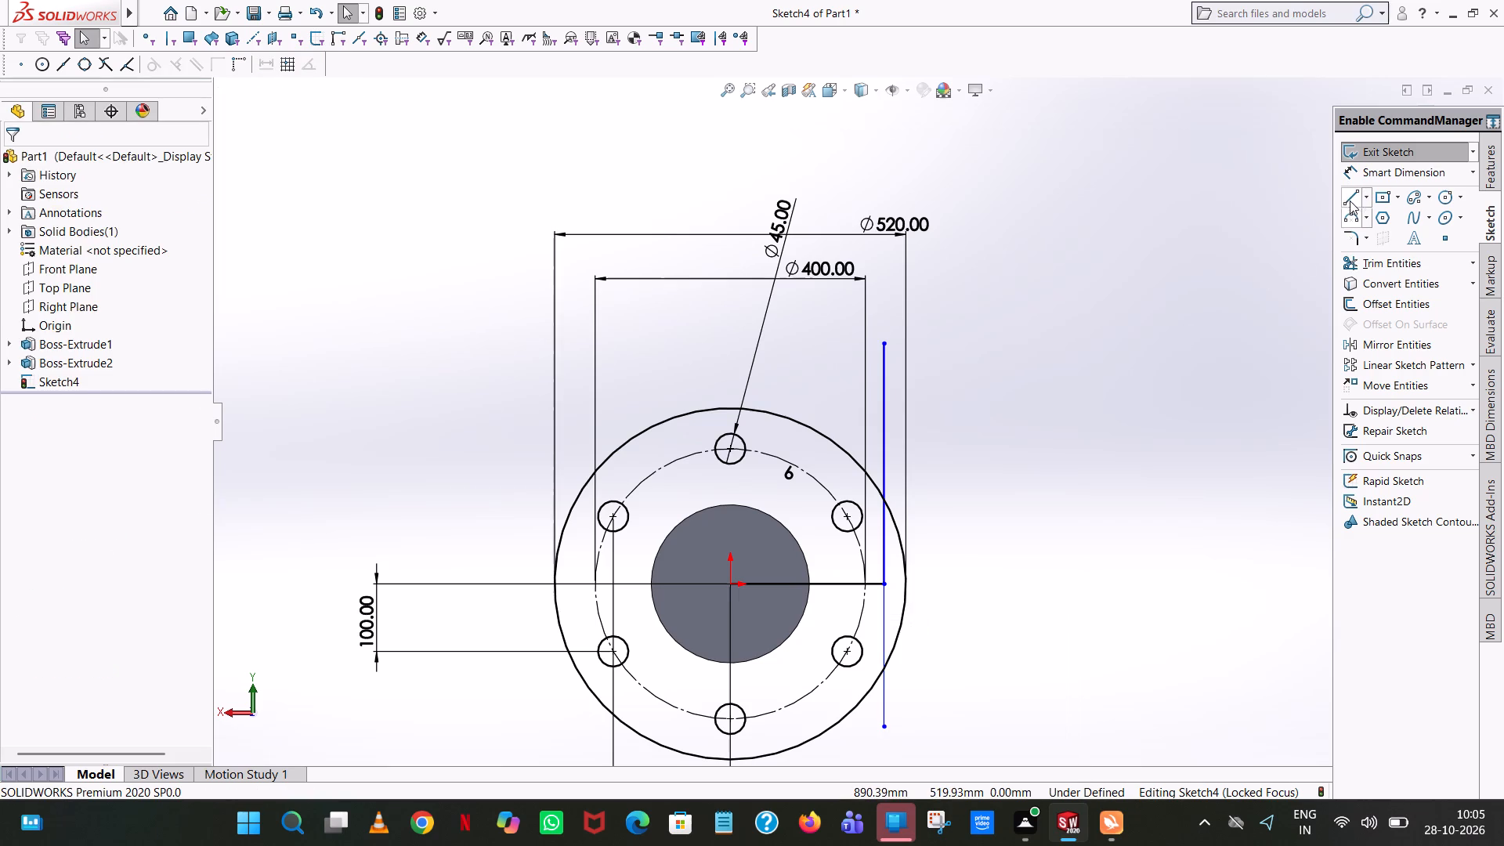
# Sketch a horizontal line 455/2 mm long from the origin towards the left side of the flange.
pyautogui.click(1347, 195)
pyautogui.click(732, 583)
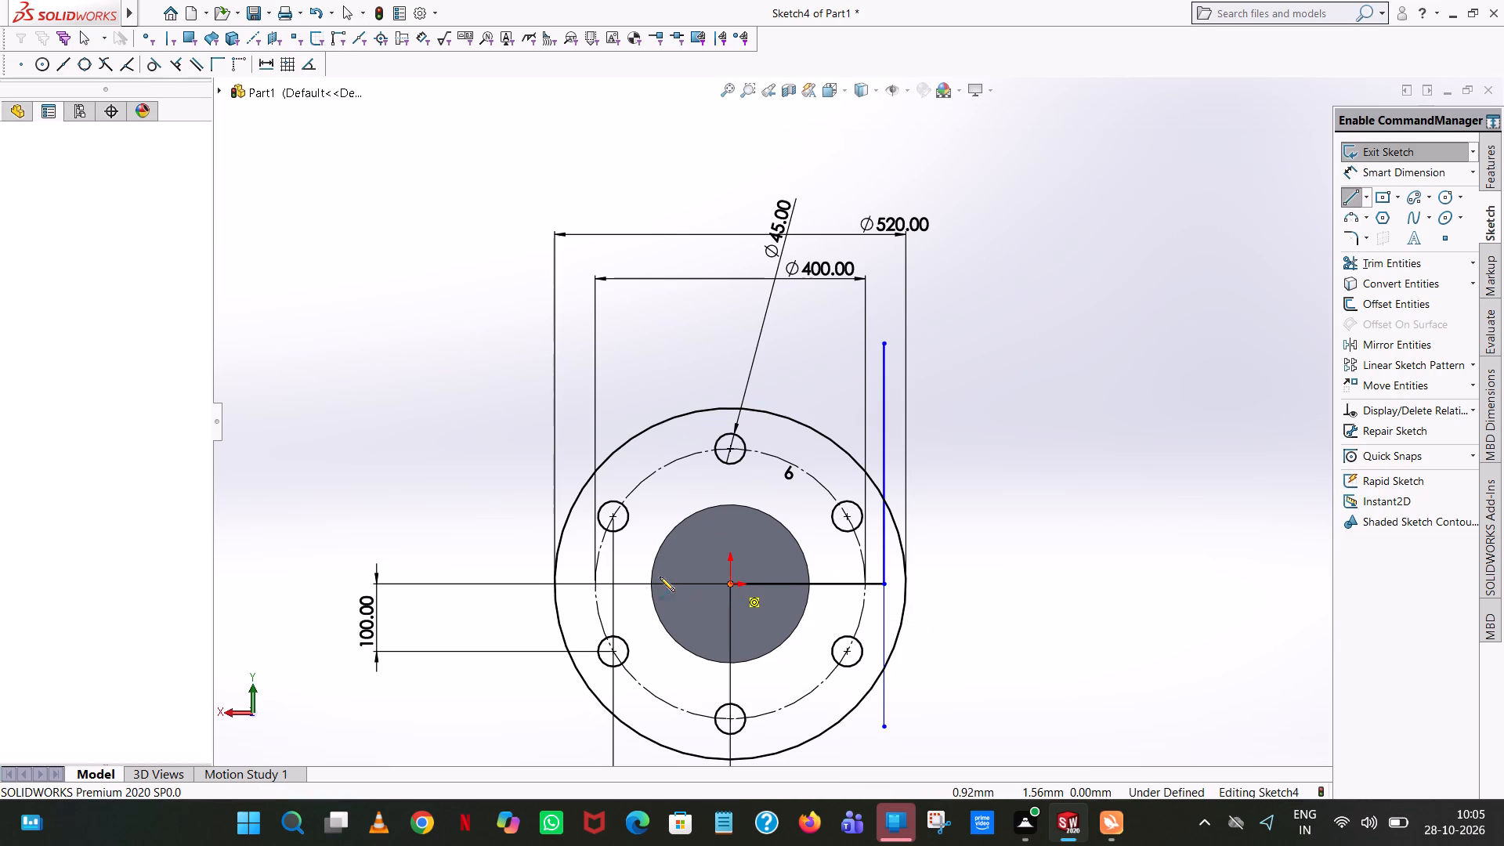
pyautogui.click(609, 584)
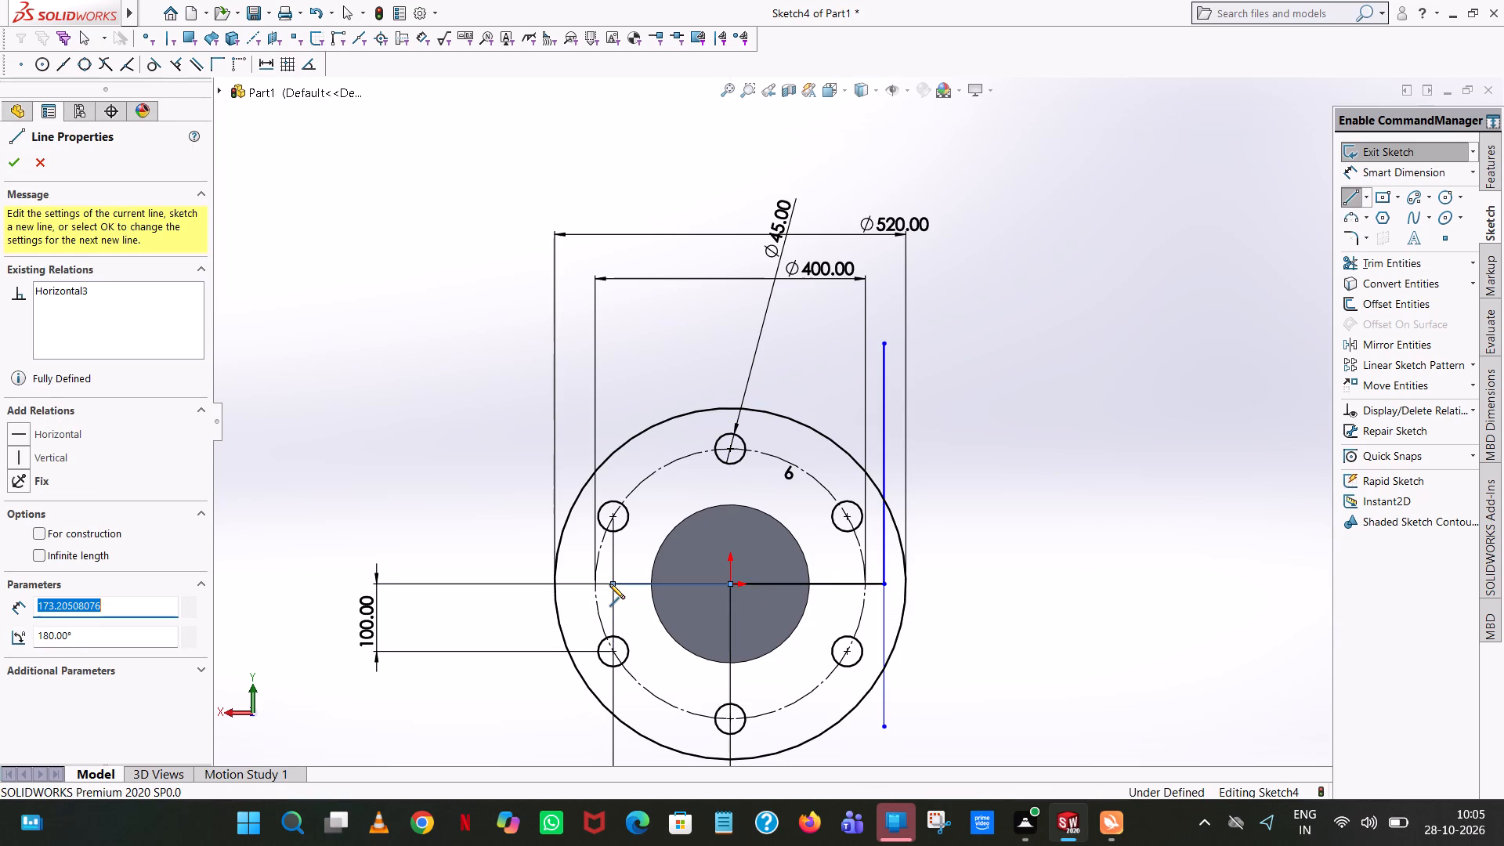
pyautogui.write('455/2')
pyautogui.press('Return')
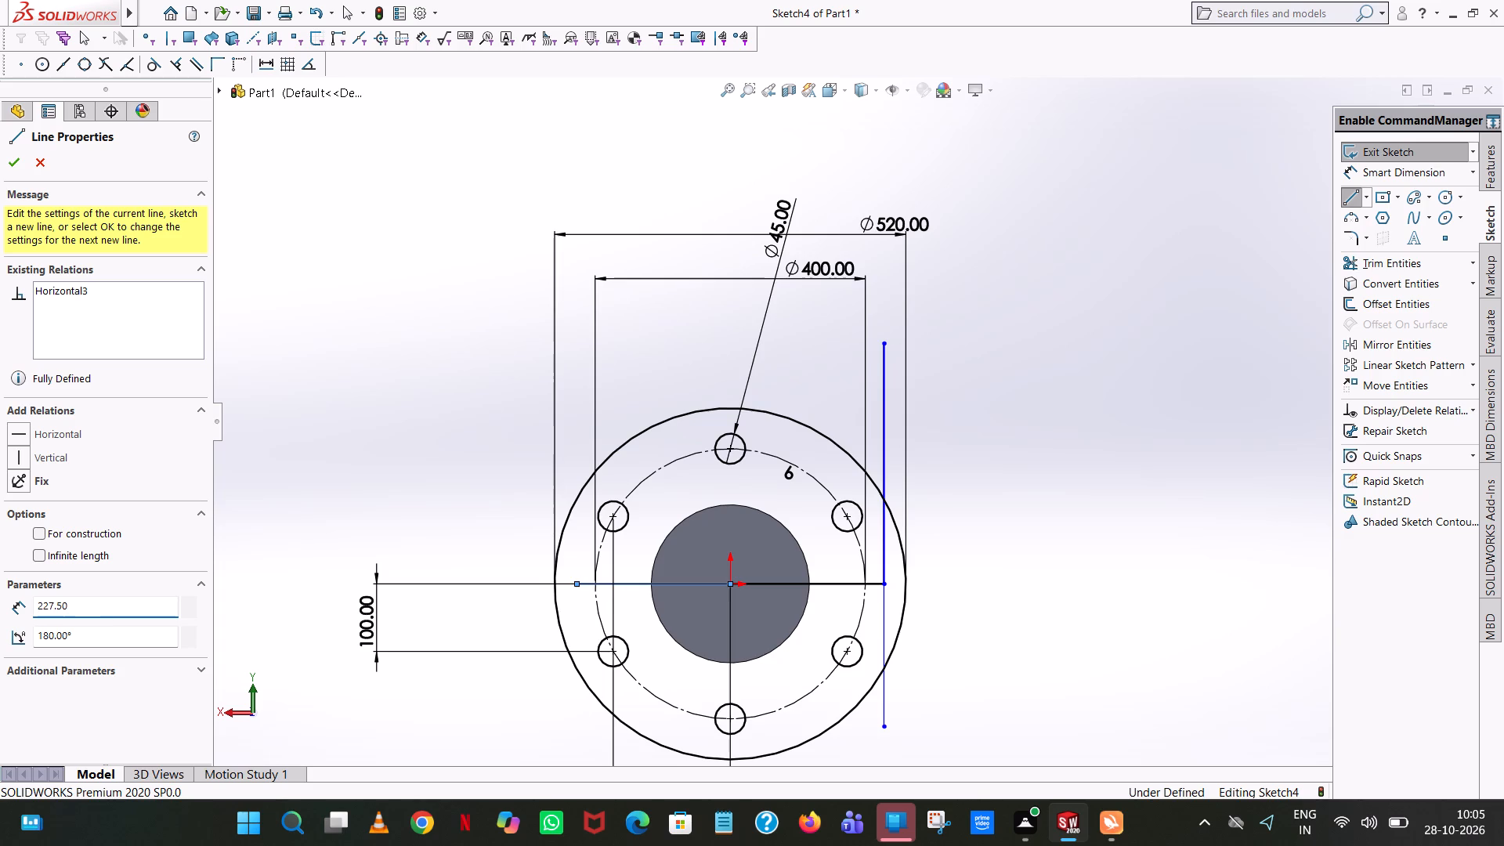
# Sketch vertical lines about 443 mm up and about 212 mm down from the left end of the horizontal line, crossing the outer circle.
pyautogui.click(573, 284)
pyautogui.rightClick(573, 284)
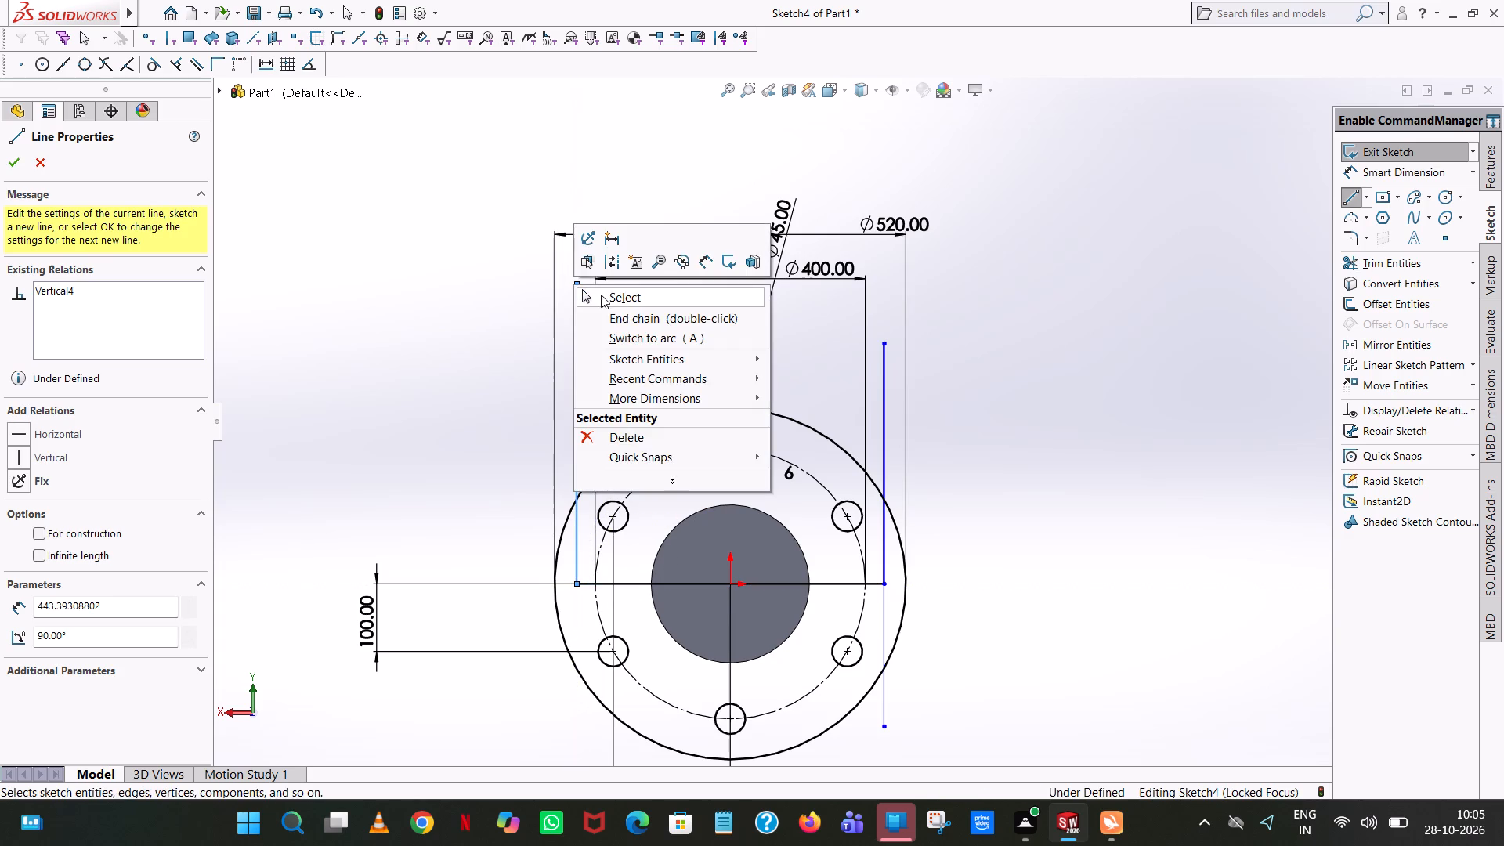
pyautogui.click(602, 295)
pyautogui.click(1347, 198)
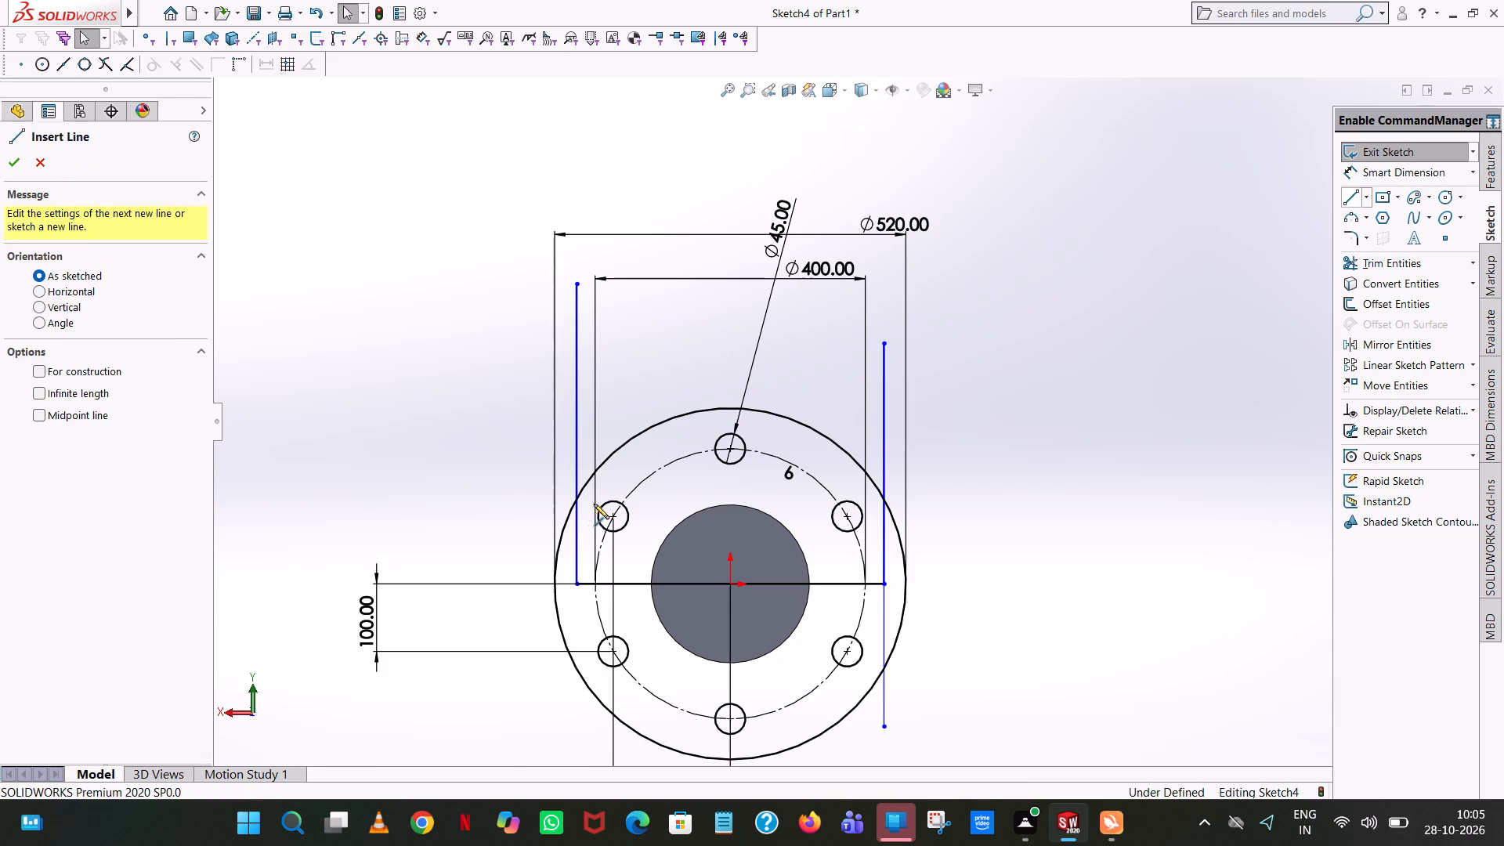
pyautogui.click(577, 584)
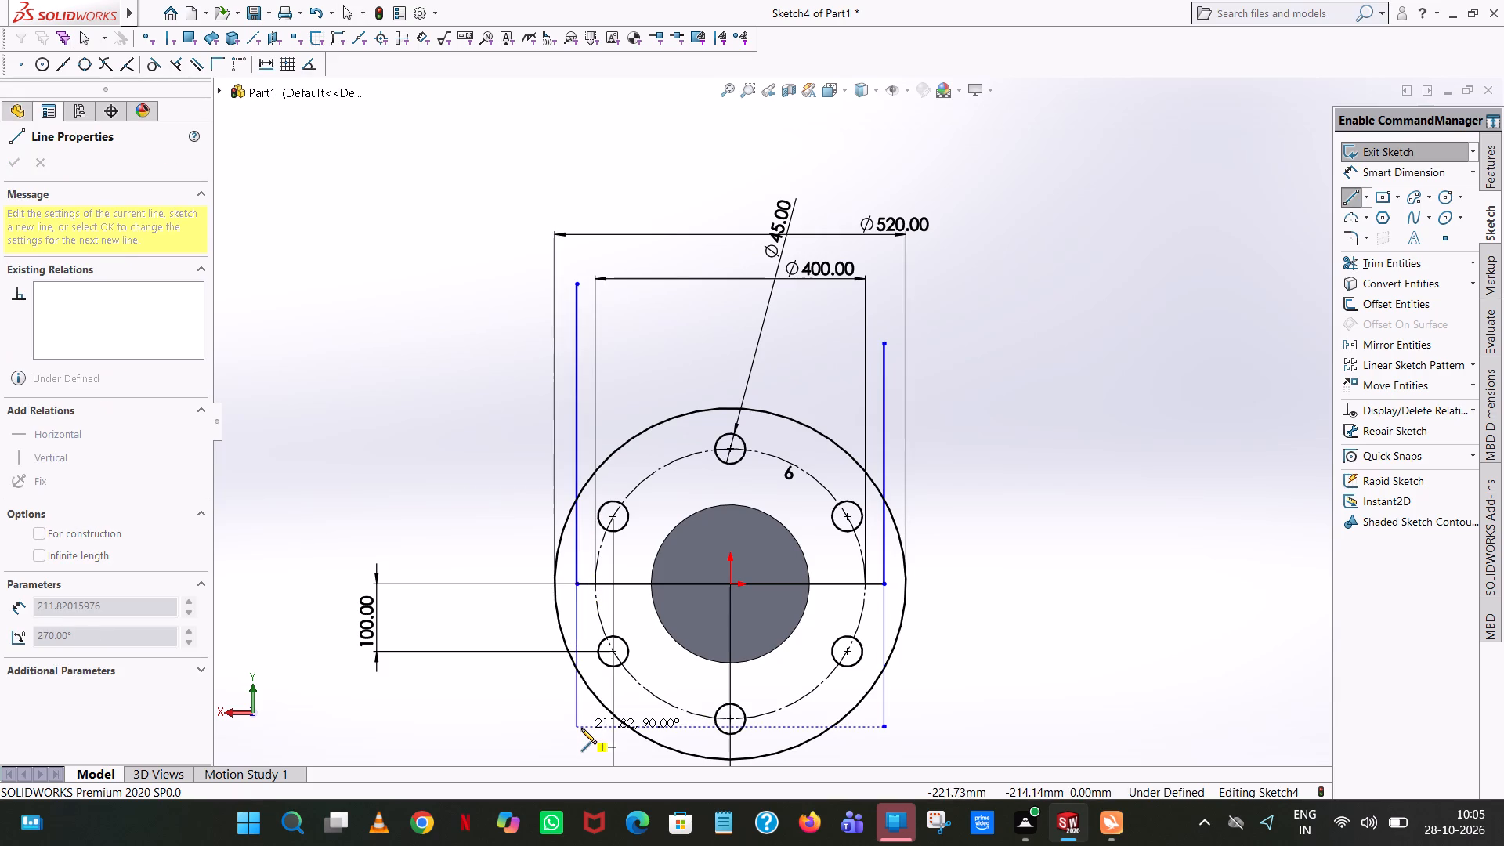
pyautogui.click(575, 727)
pyautogui.rightClick(575, 727)
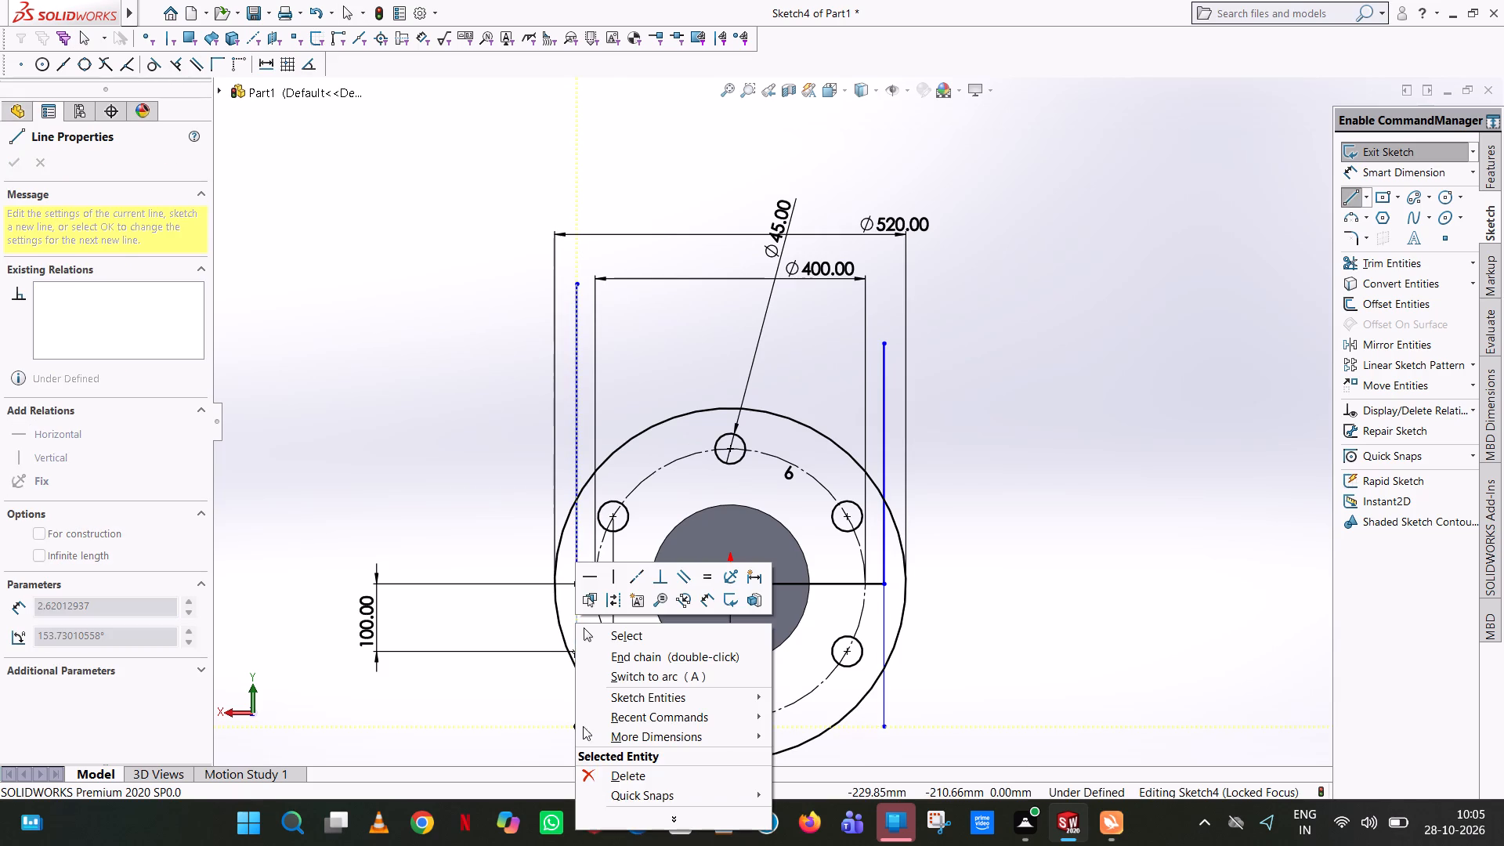
pyautogui.click(634, 635)
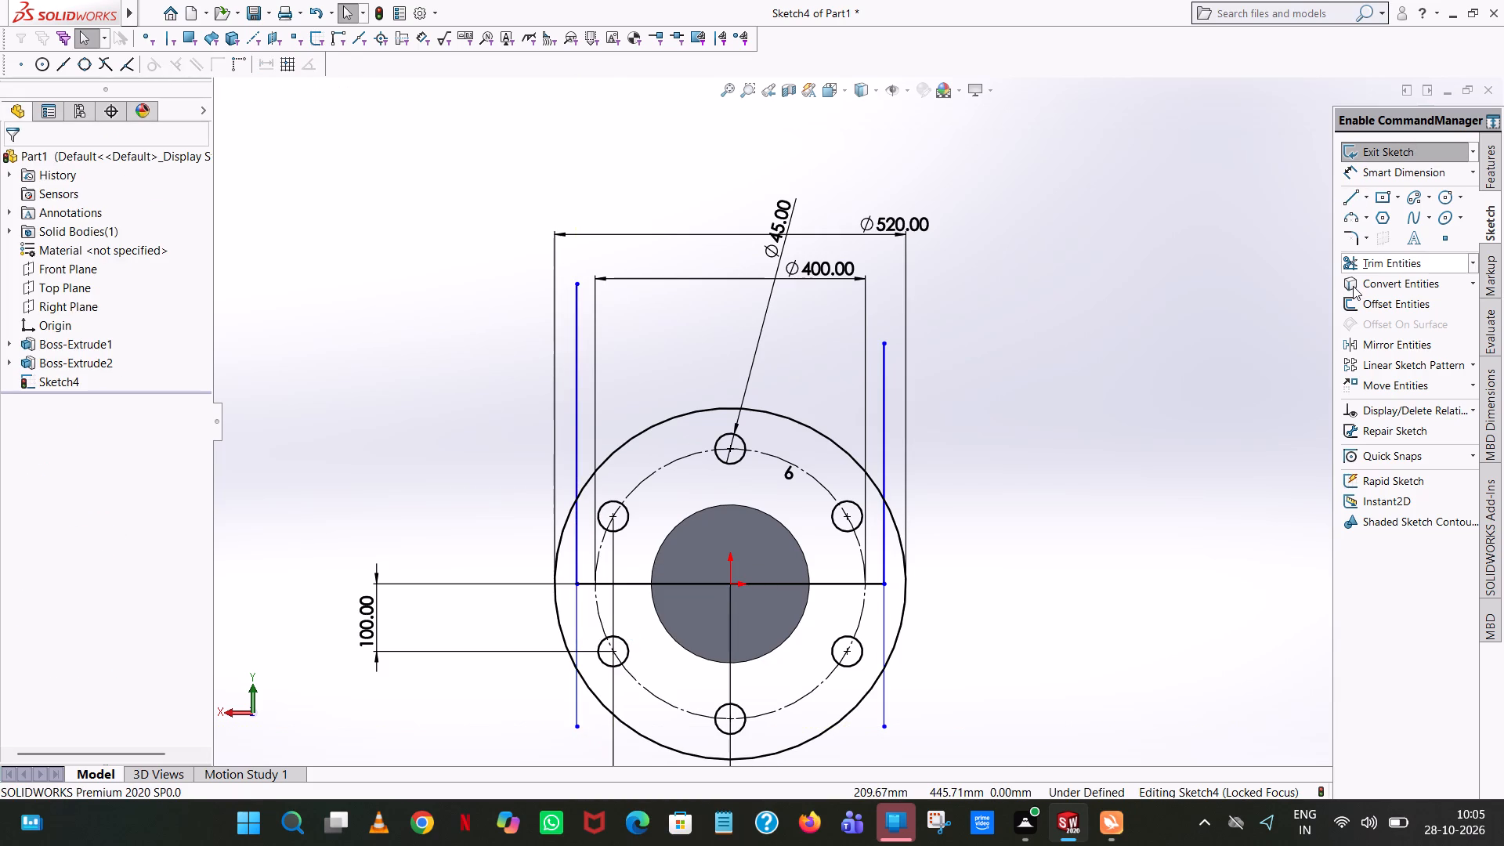
# Trim the vertical line ends outside the 520 mm circle and the circle's side arcs beyond those lines, leaving two flats.
pyautogui.click(1390, 258)
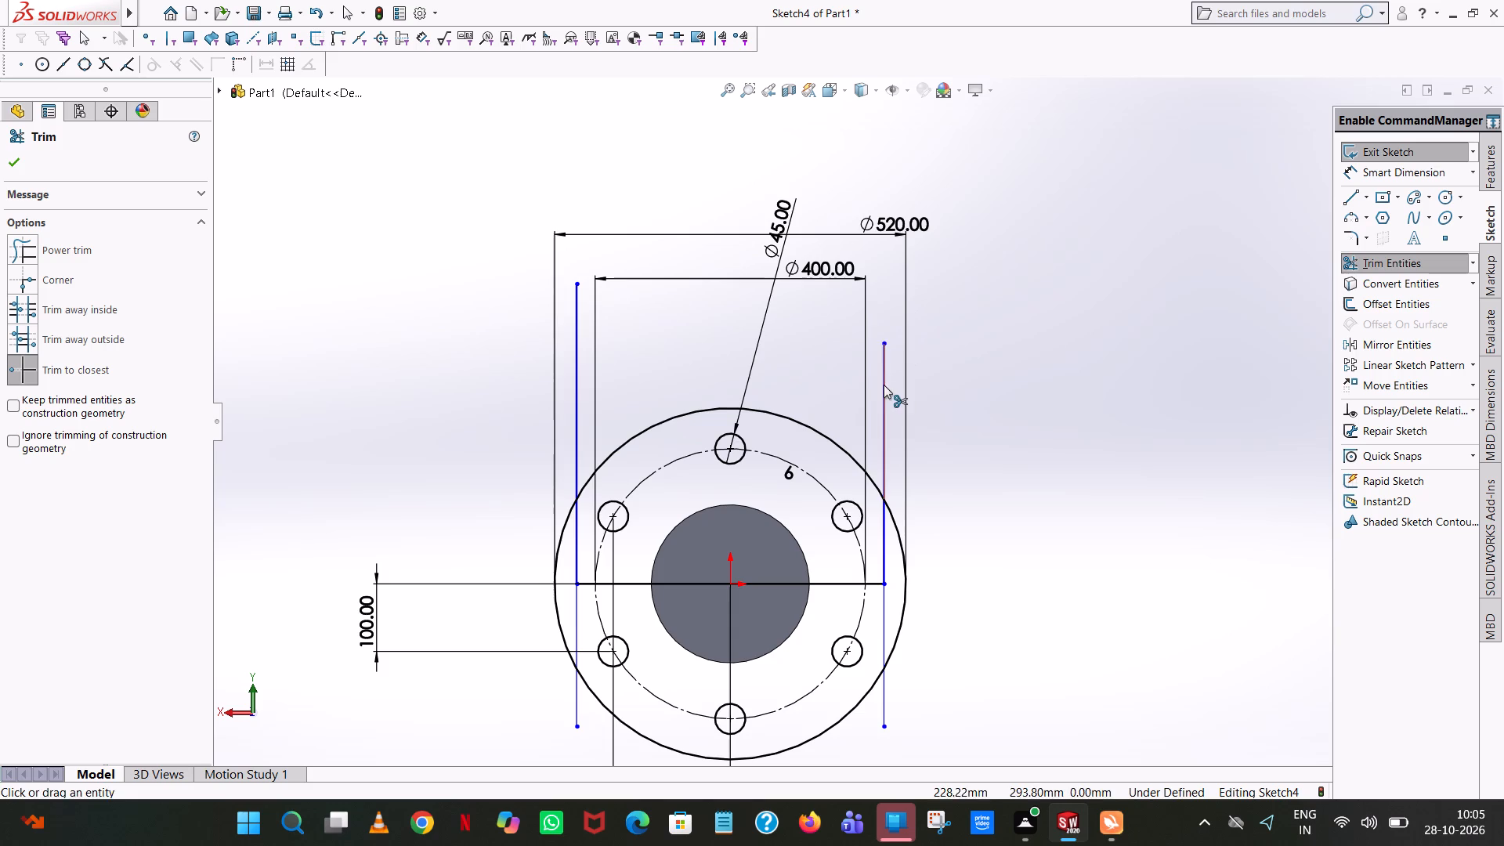
pyautogui.click(884, 385)
pyautogui.click(572, 323)
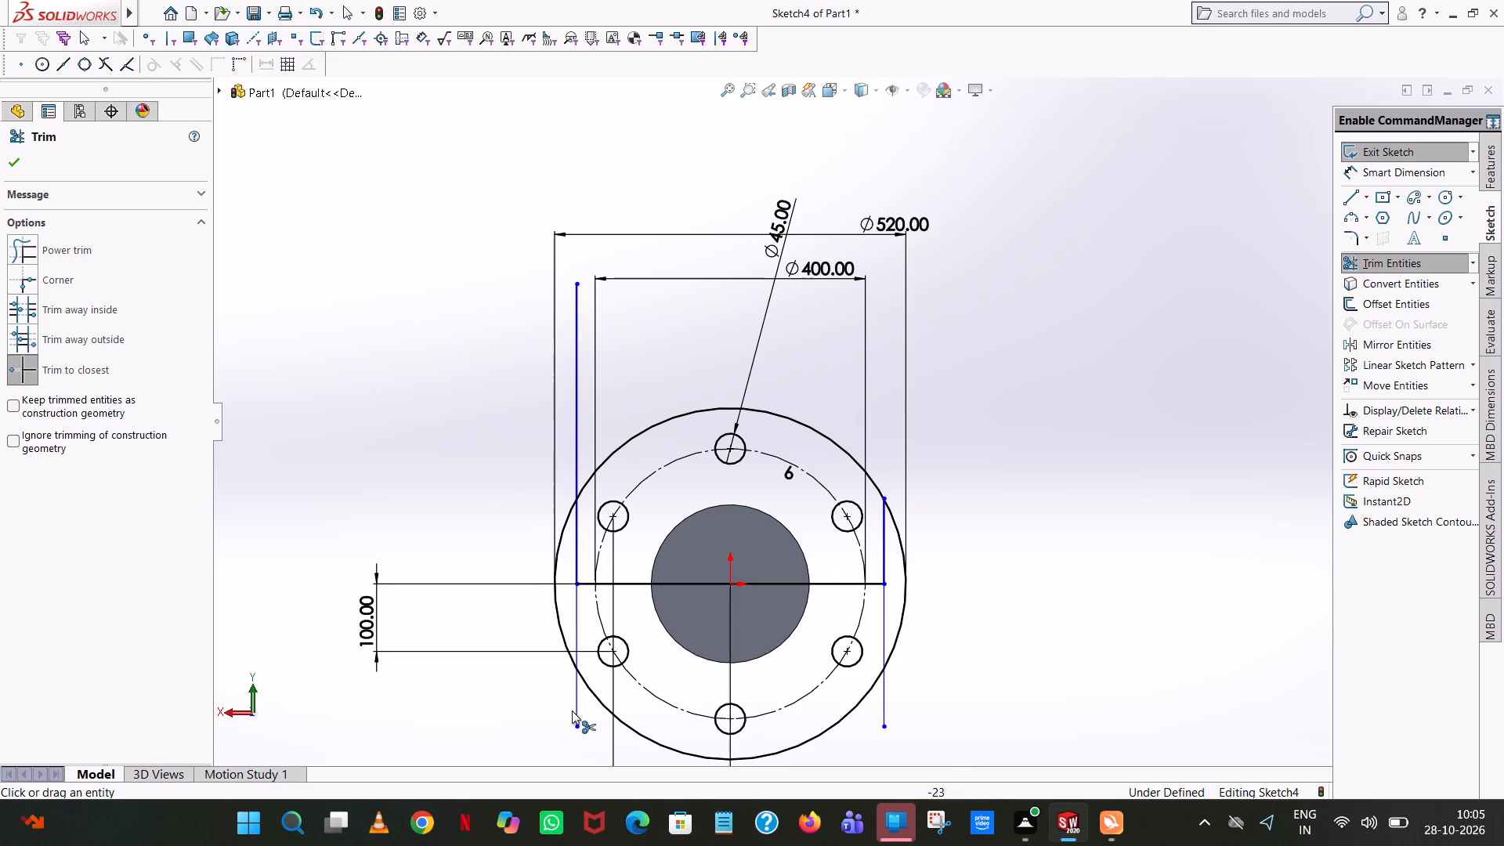
pyautogui.click(572, 710)
pyautogui.click(577, 718)
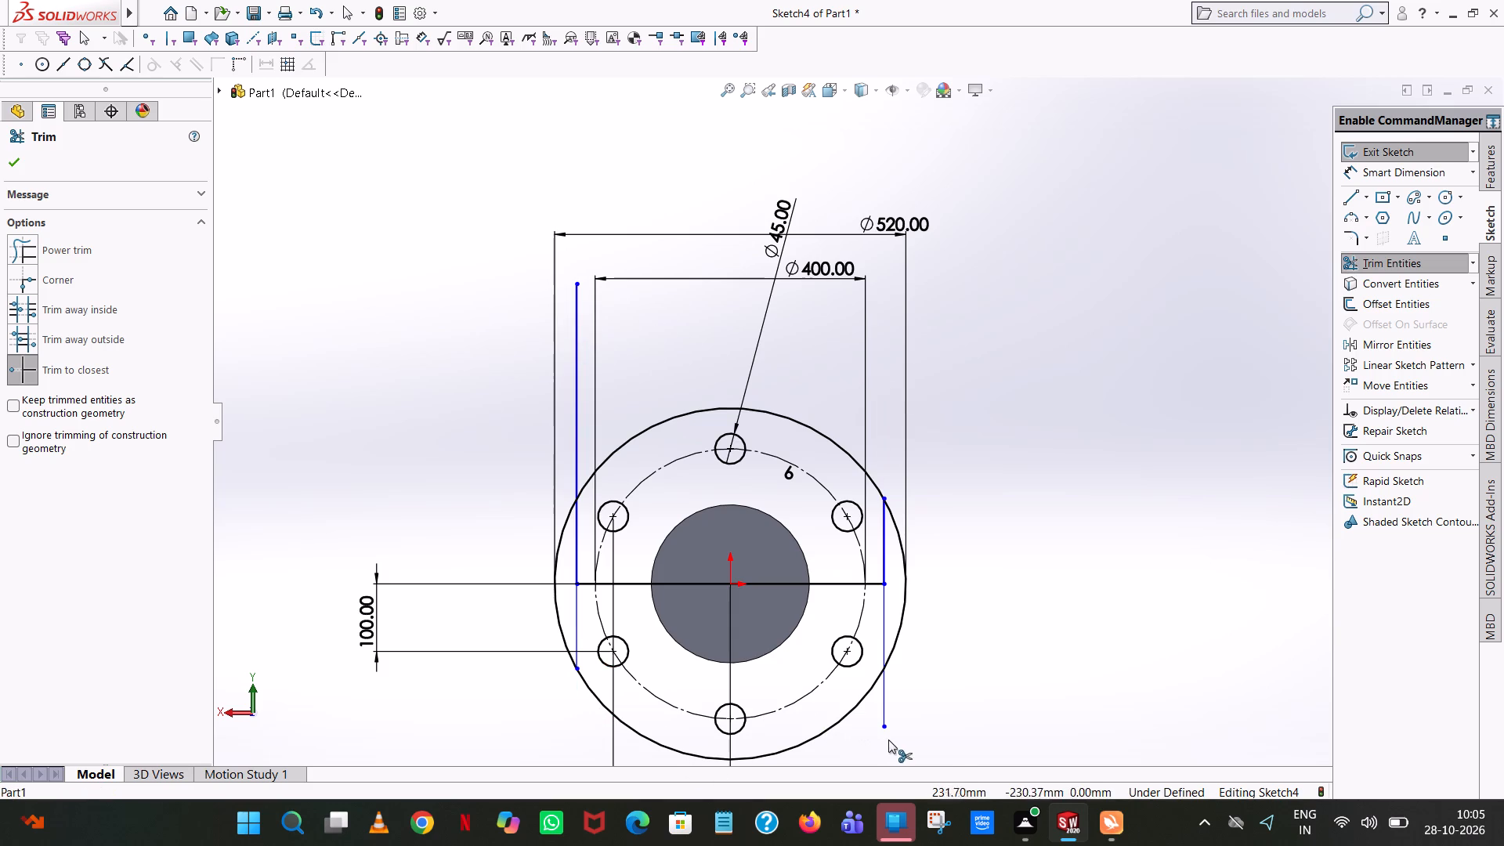
pyautogui.click(886, 721)
pyautogui.click(907, 556)
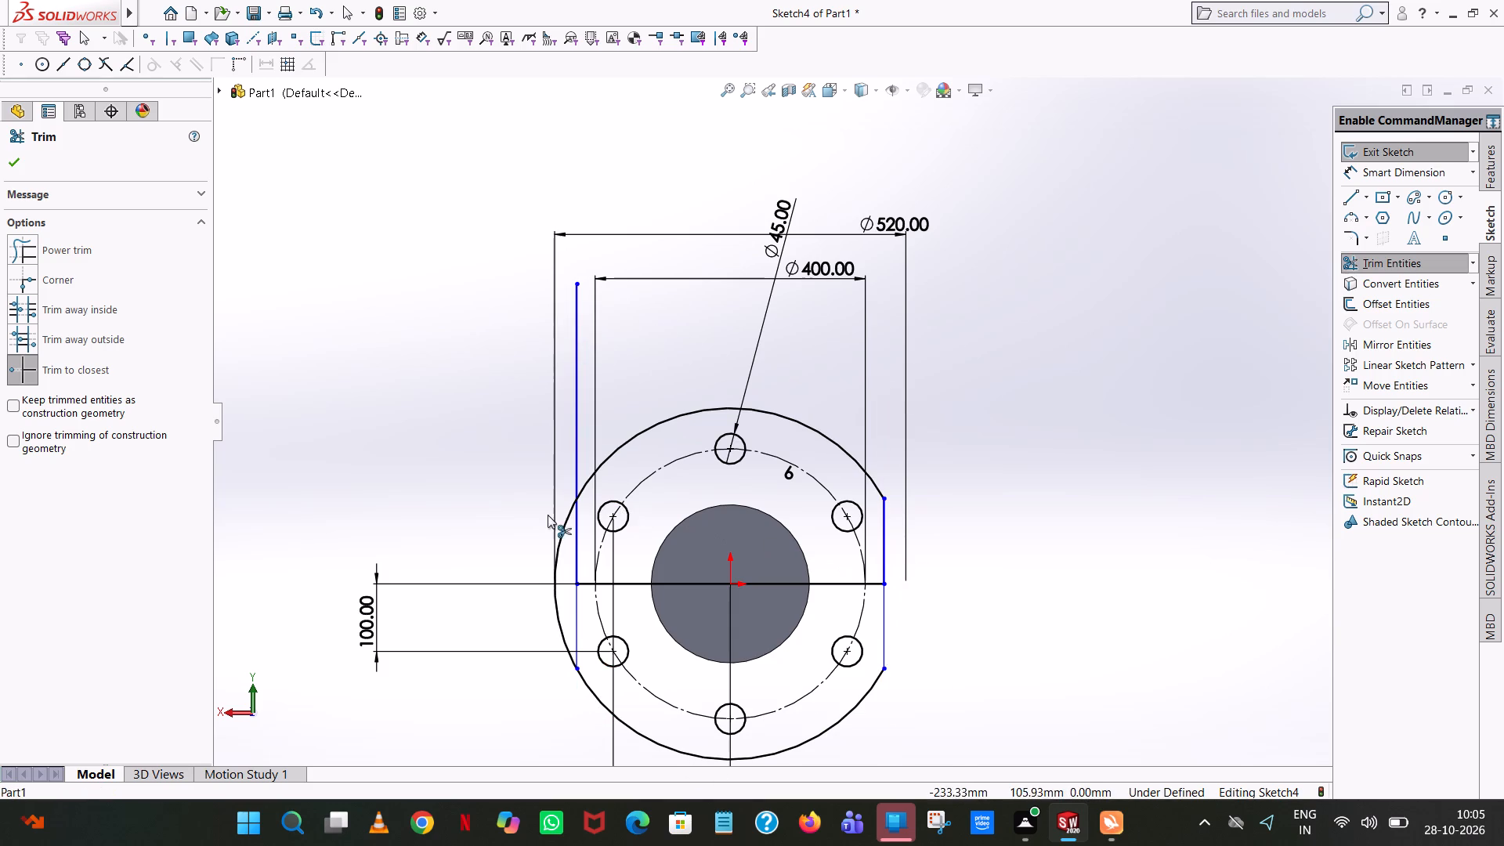
pyautogui.click(559, 544)
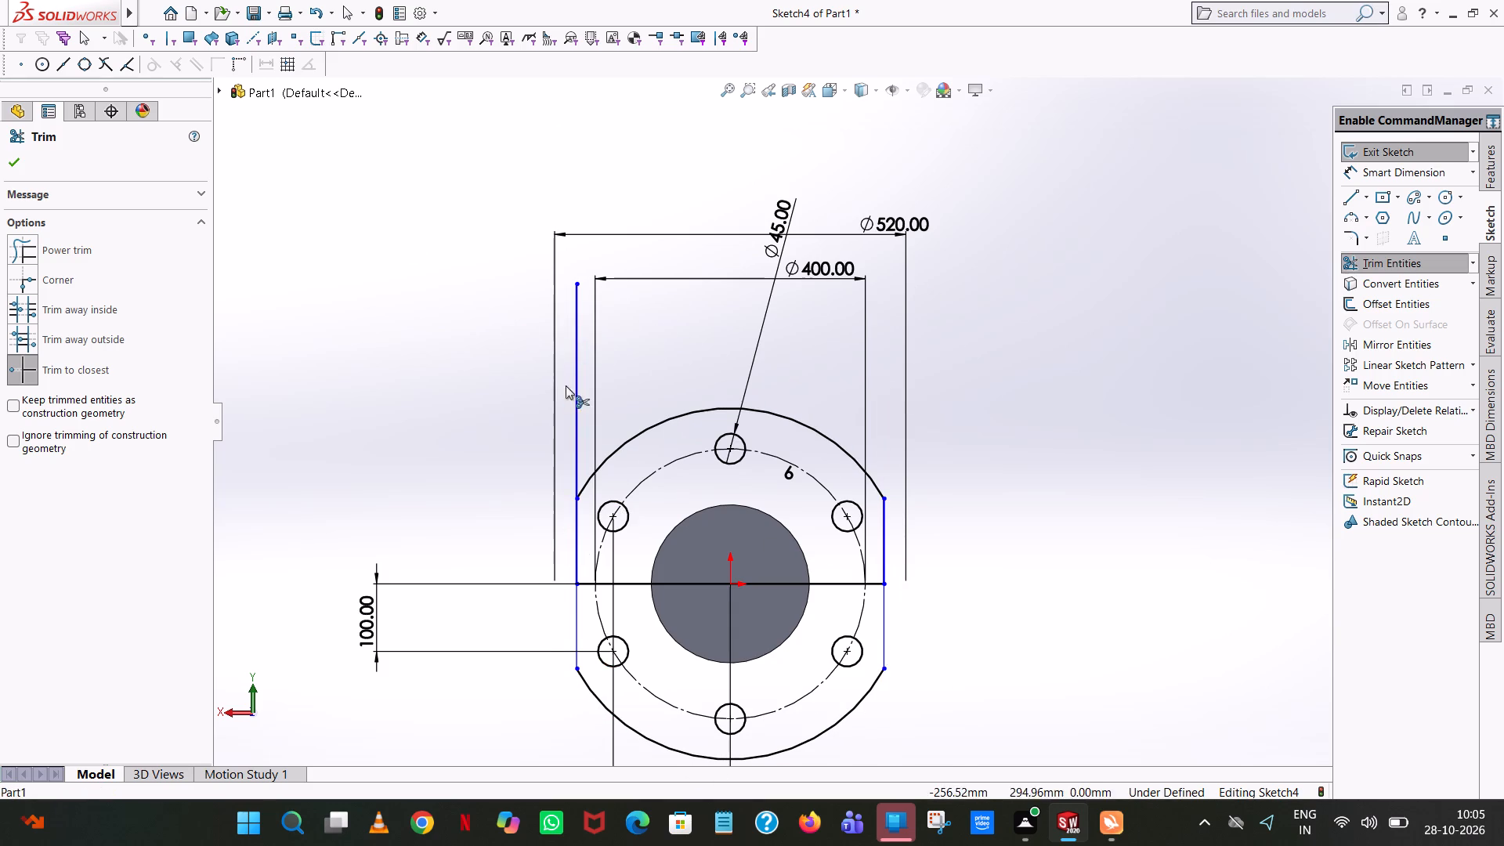
pyautogui.click(575, 371)
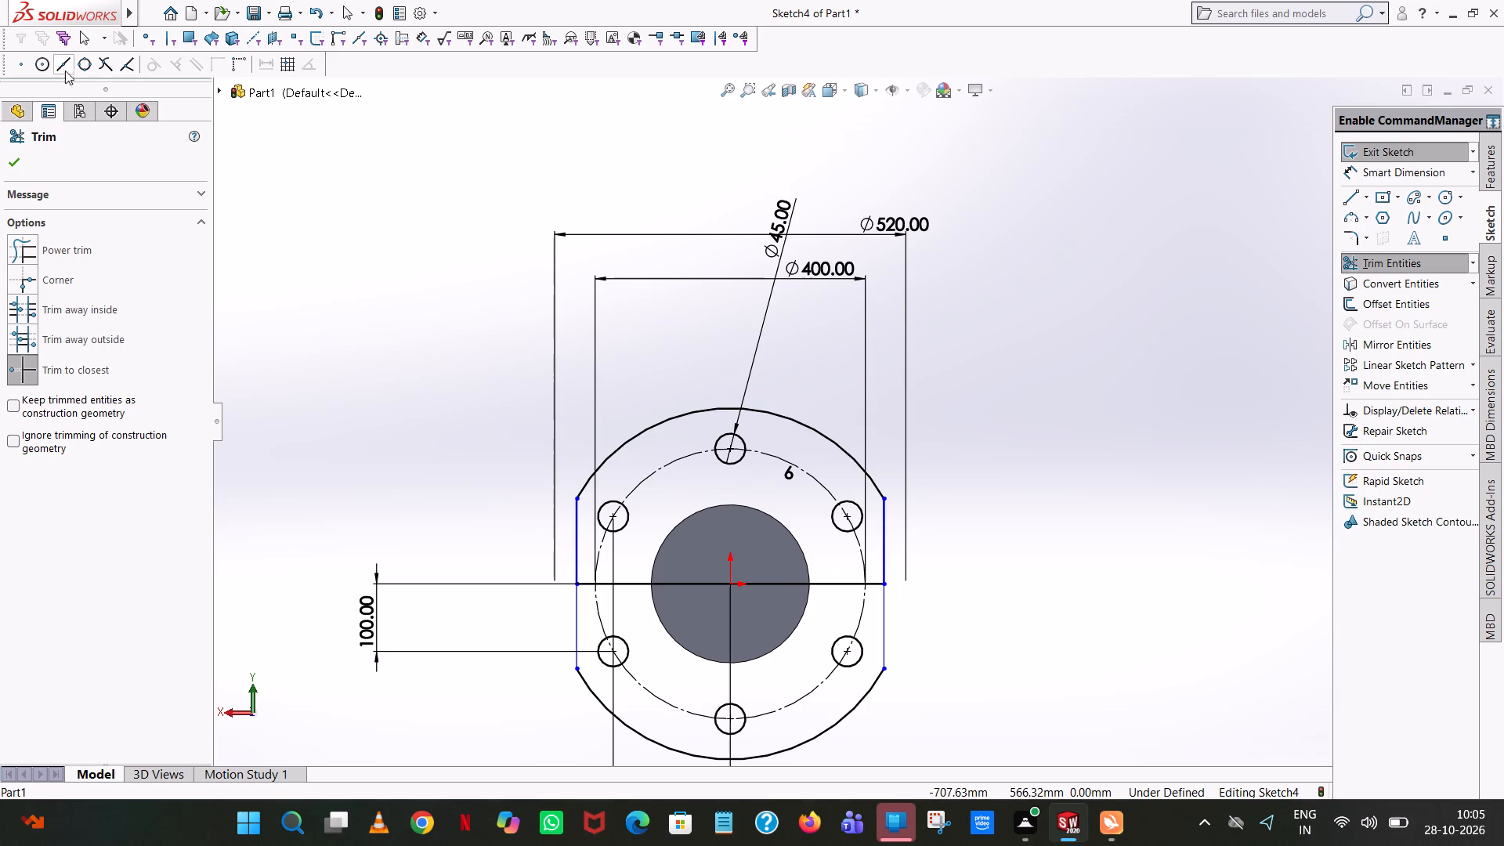
pyautogui.click(7, 161)
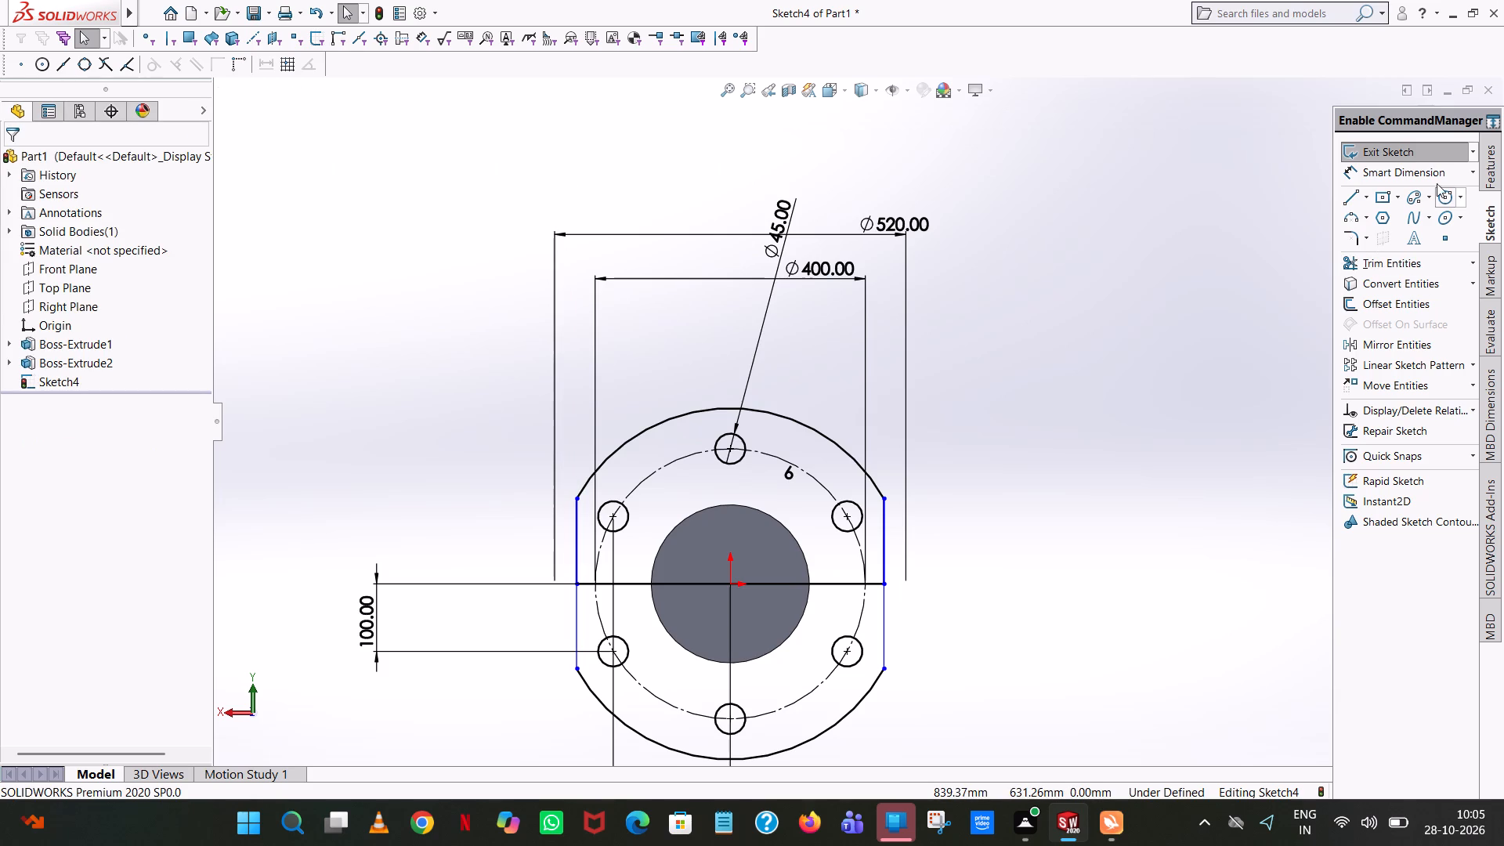
# Trim away the horizontal line segments running from the origin to both flats, including their leftover end pieces.
pyautogui.click(1423, 171)
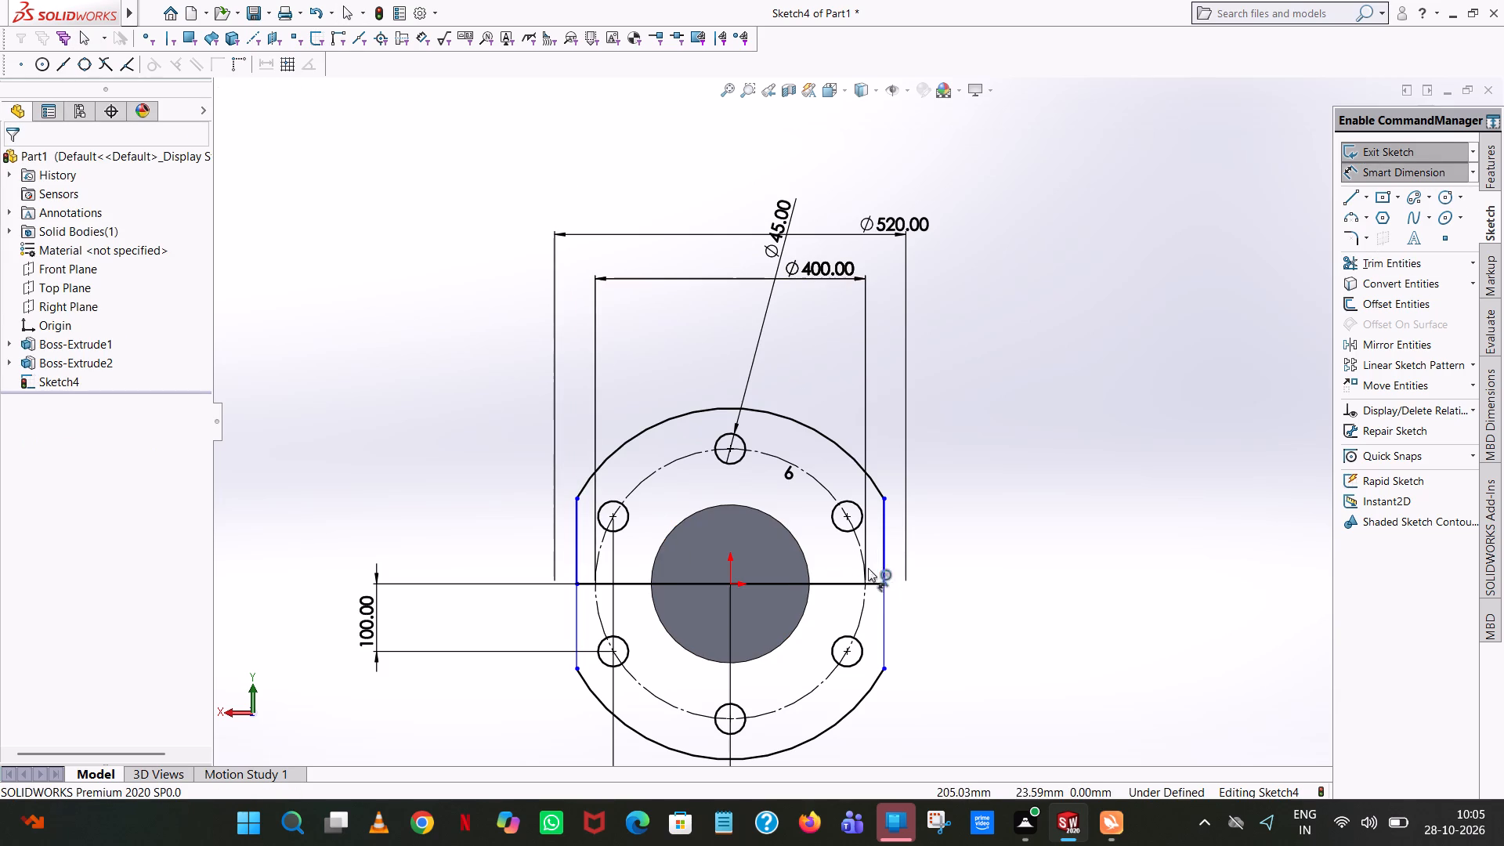
pyautogui.click(1363, 265)
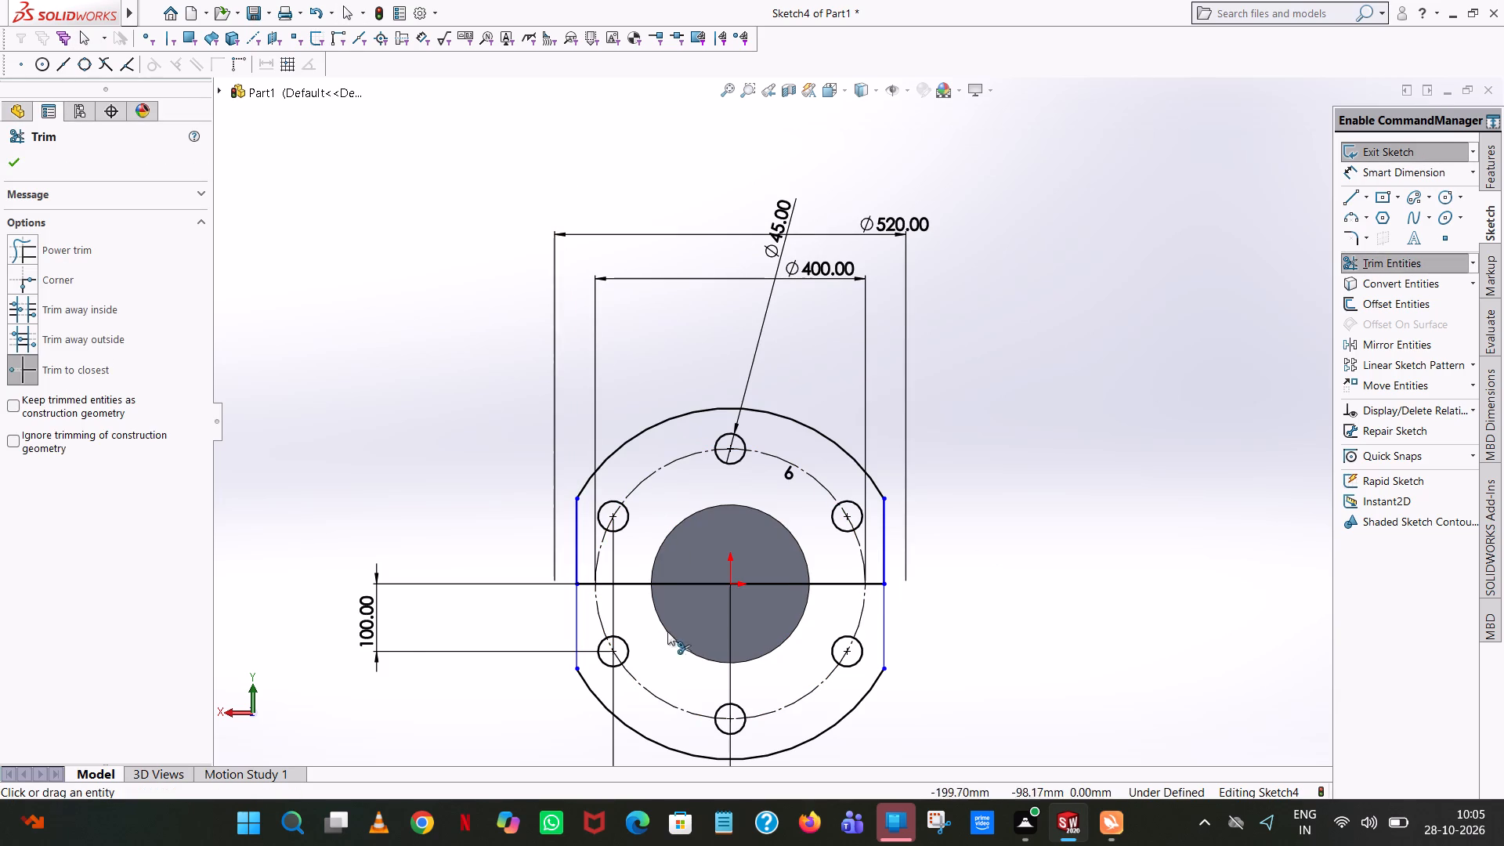
pyautogui.click(779, 584)
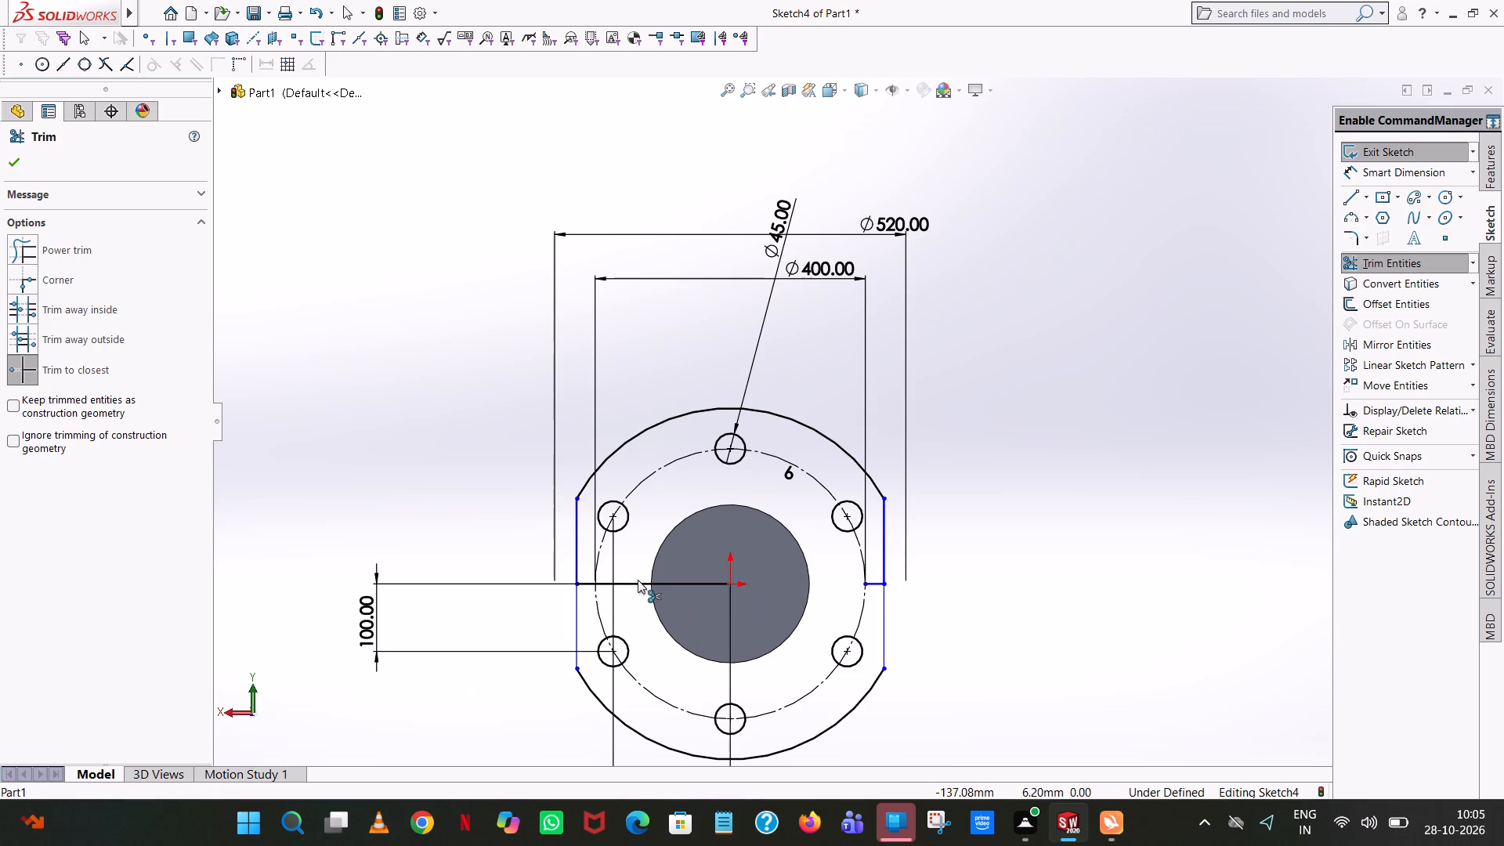
pyautogui.click(638, 580)
pyautogui.click(585, 580)
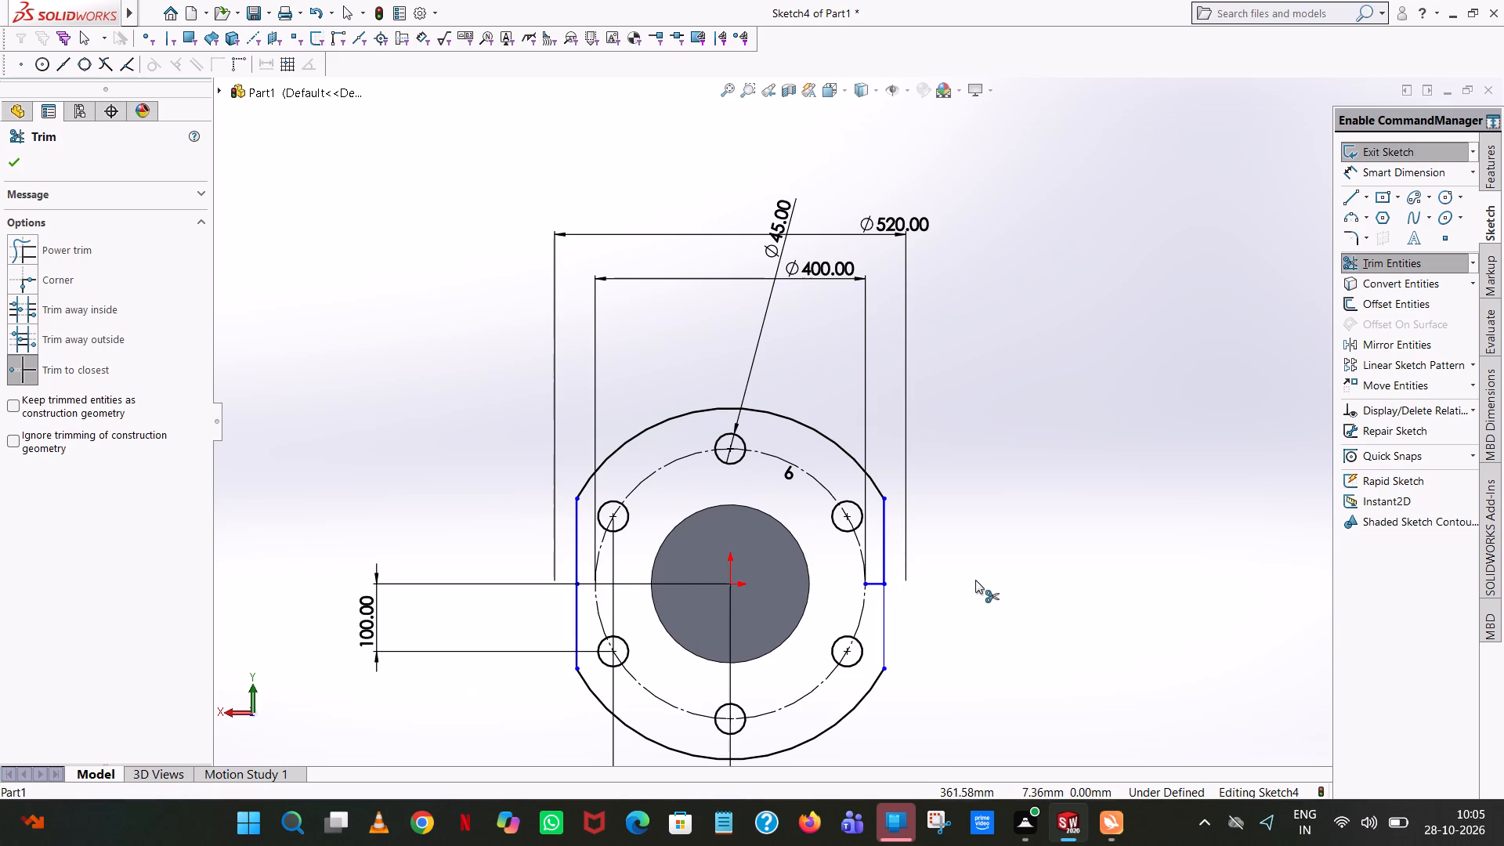
pyautogui.click(872, 587)
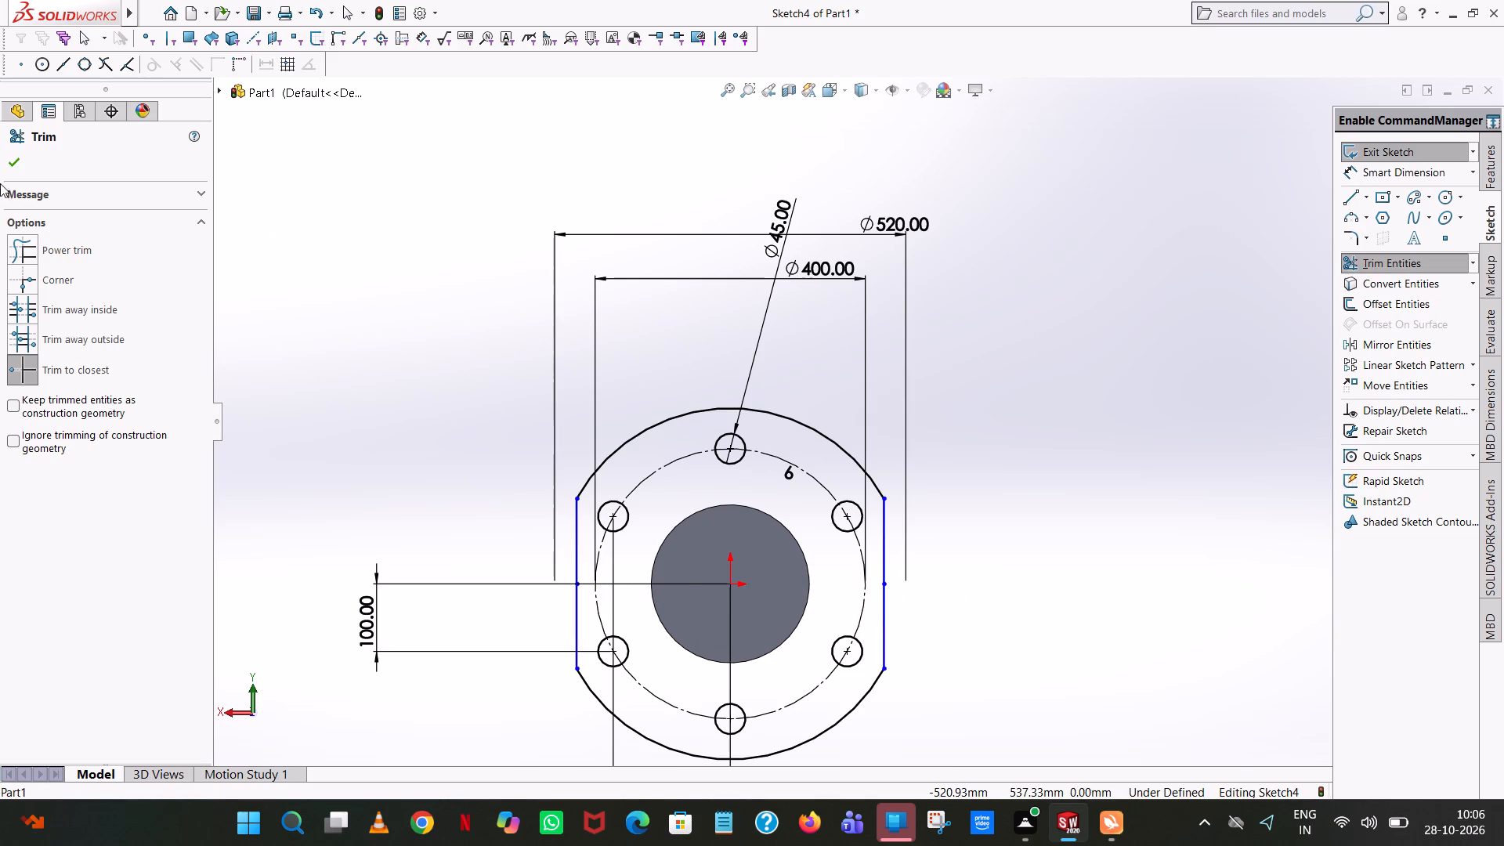
pyautogui.click(14, 165)
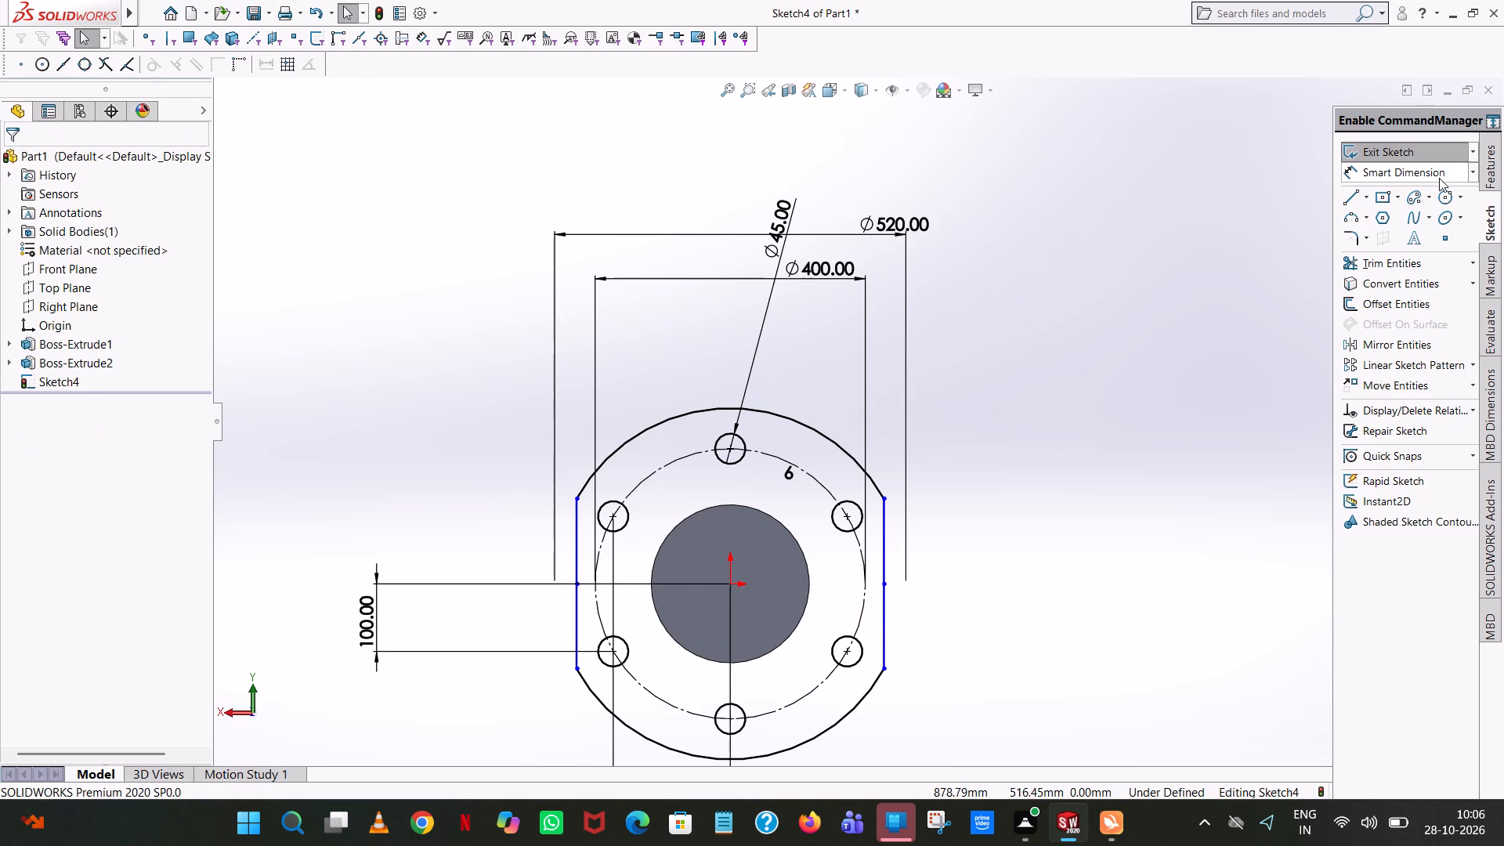
# Dimension the vertical length of both flange flats between their endpoints, keeping the drawn sizes.
pyautogui.click(1426, 179)
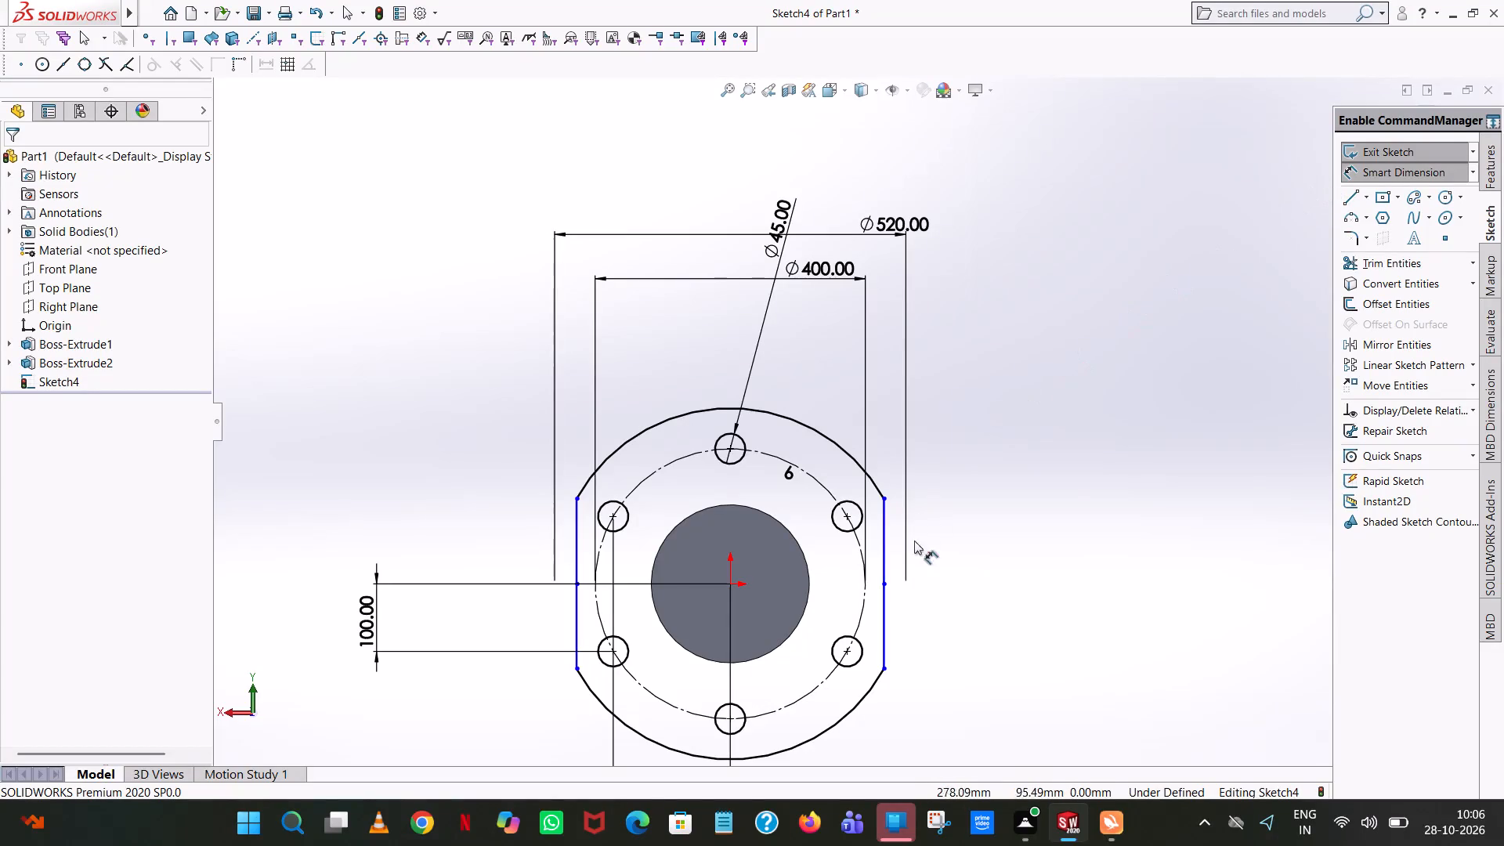
pyautogui.click(889, 665)
pyautogui.click(885, 670)
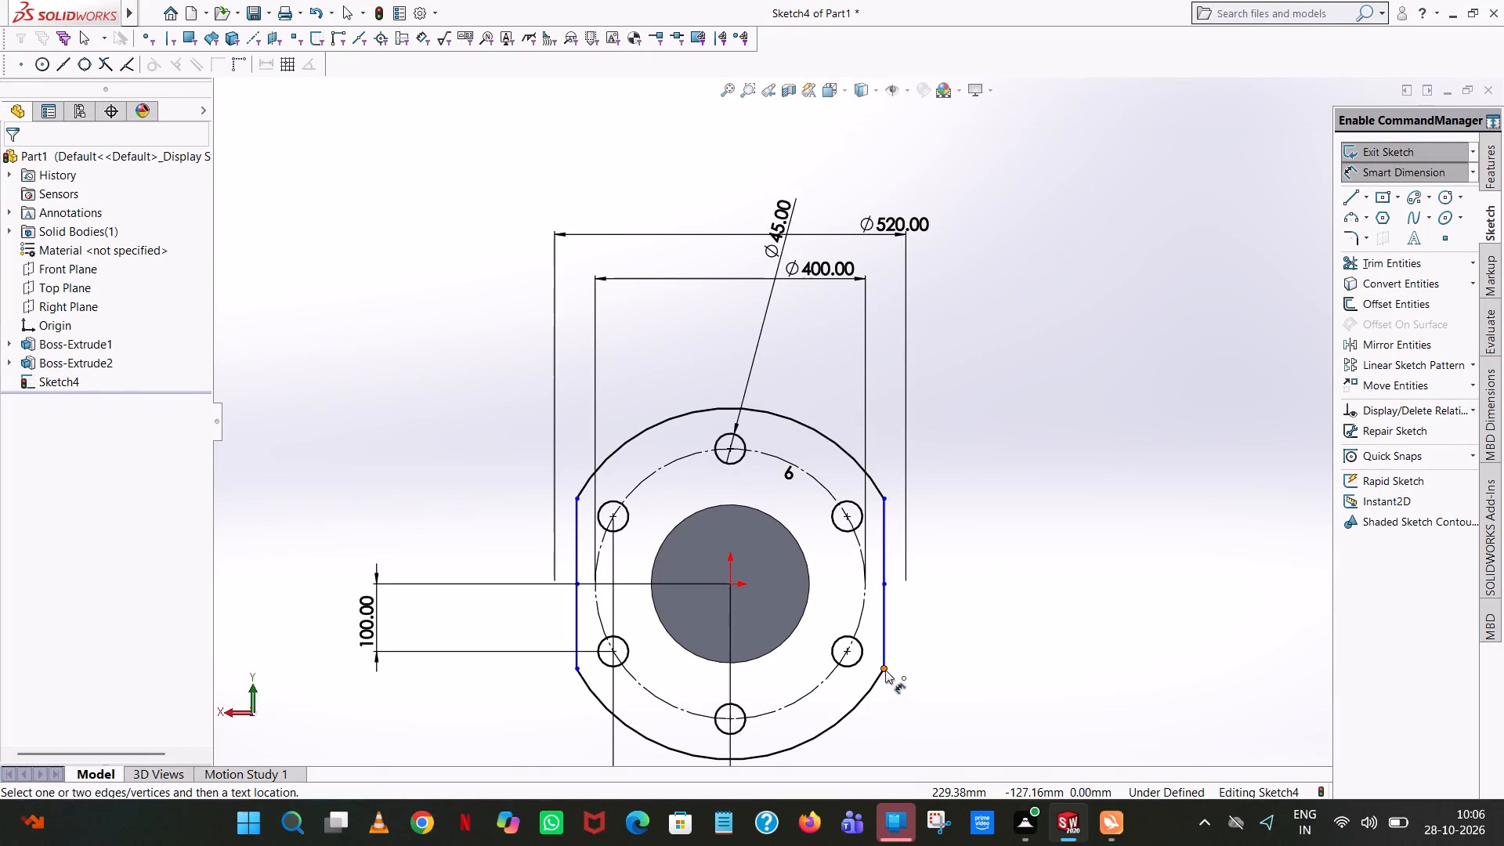
pyautogui.click(885, 491)
pyautogui.click(884, 499)
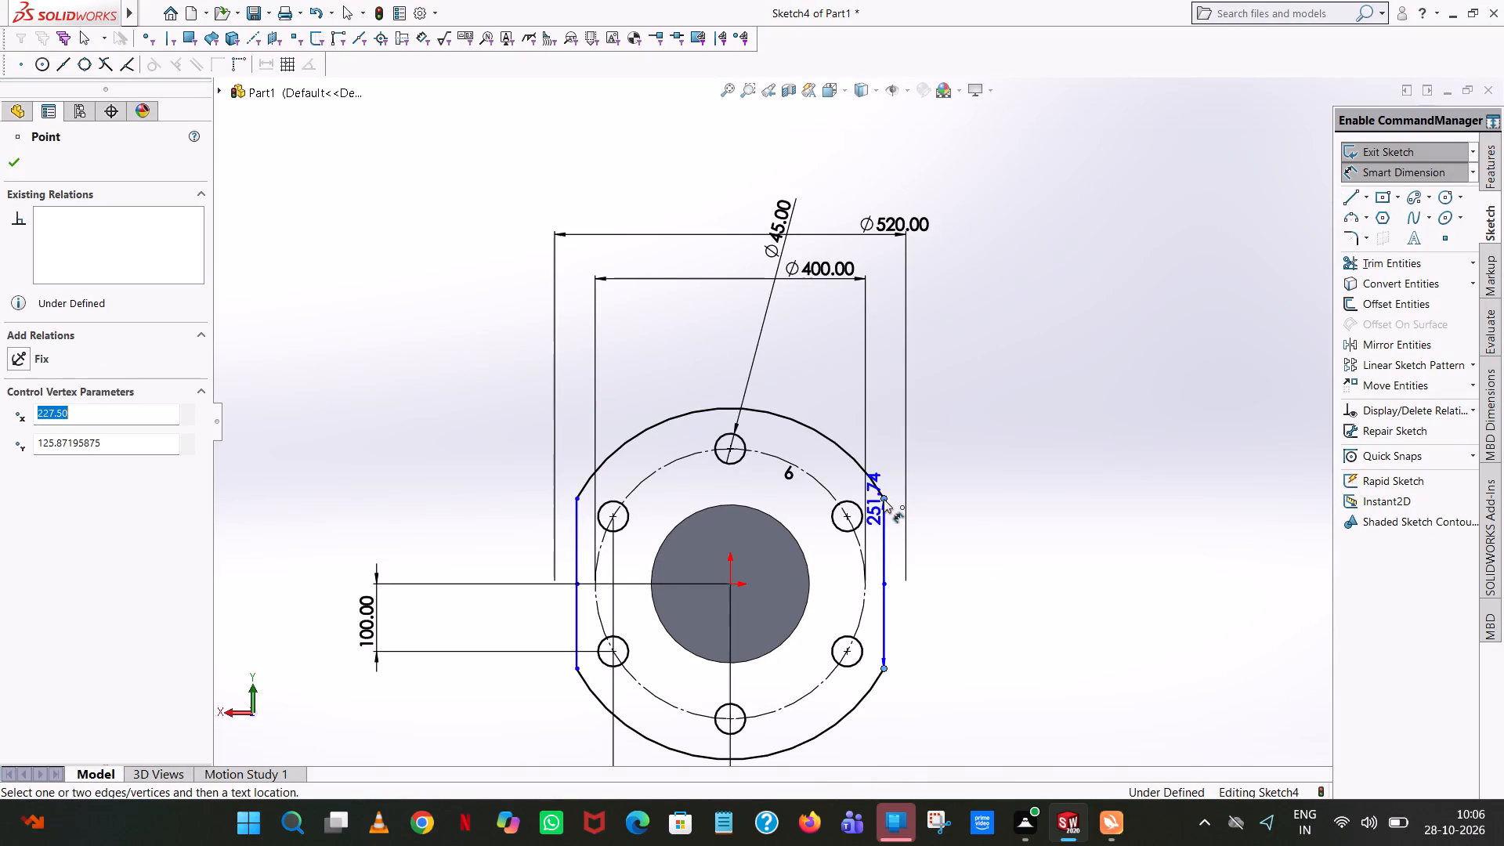
pyautogui.click(1254, 498)
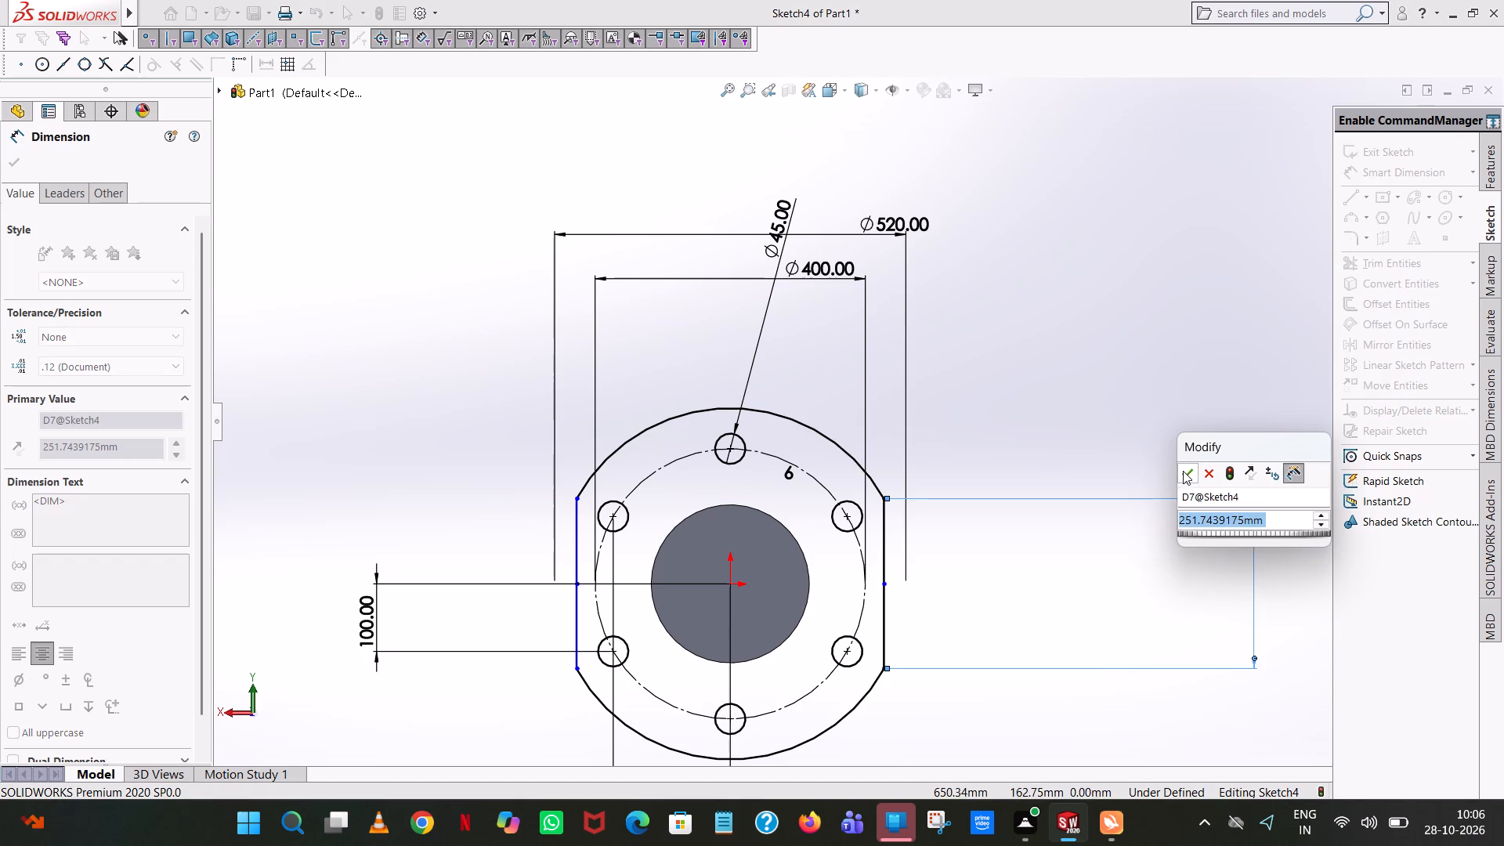
pyautogui.click(1183, 469)
pyautogui.click(1069, 439)
pyautogui.click(577, 667)
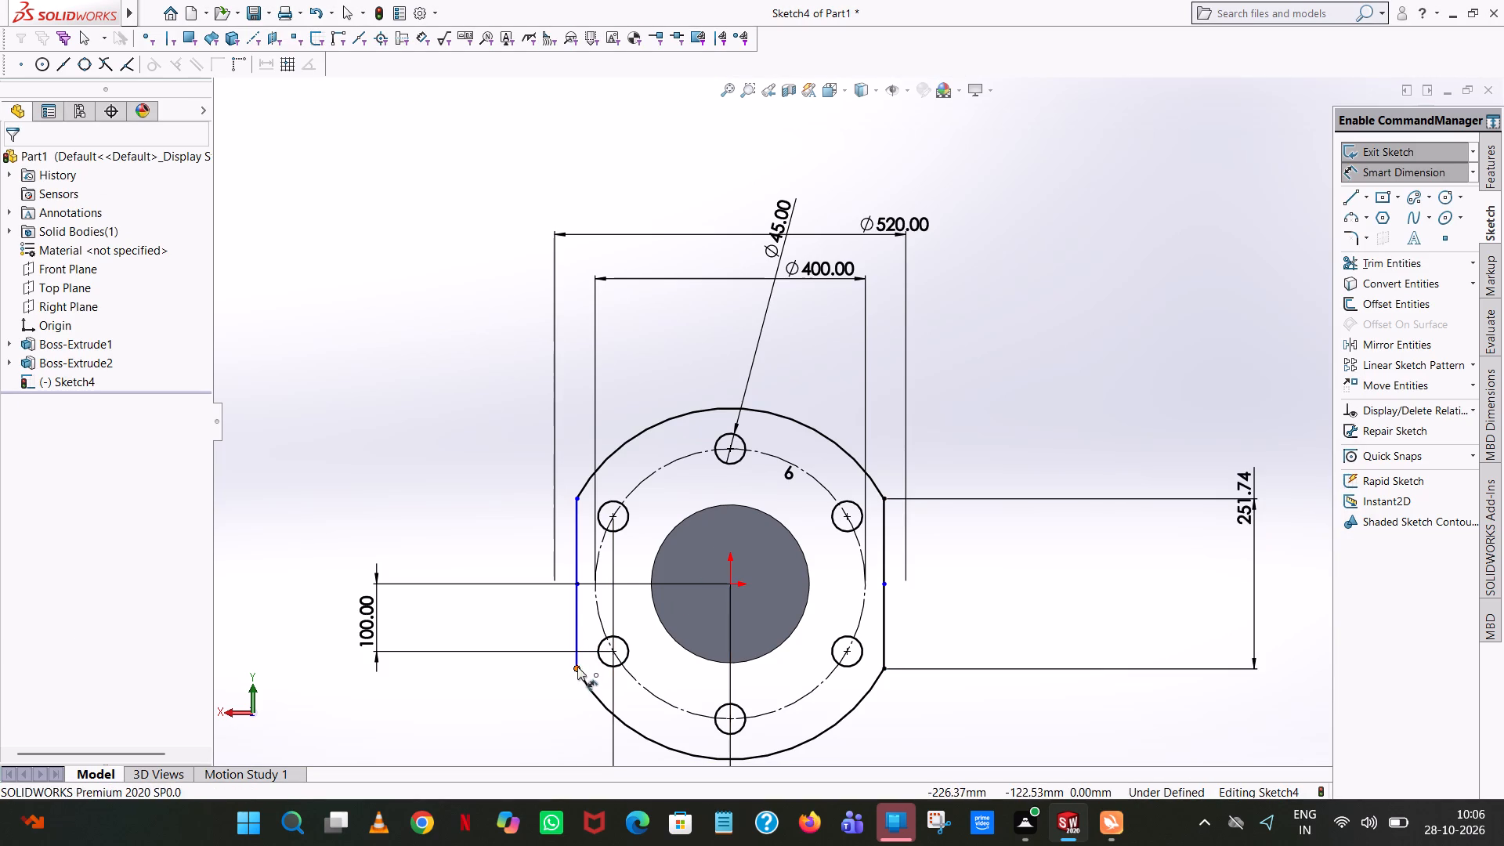
pyautogui.click(577, 497)
pyautogui.click(481, 495)
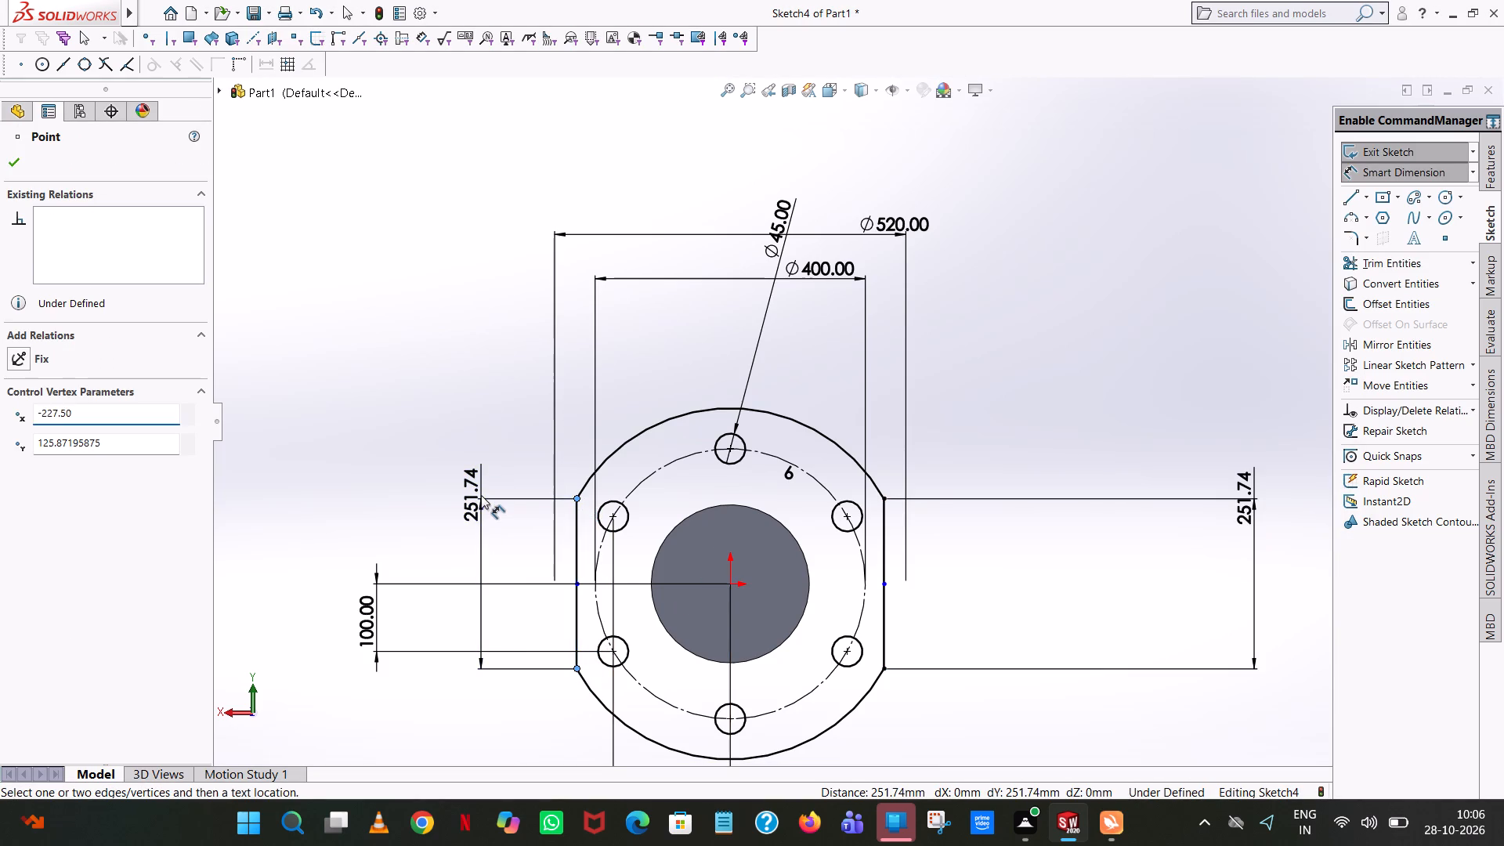
pyautogui.click(411, 461)
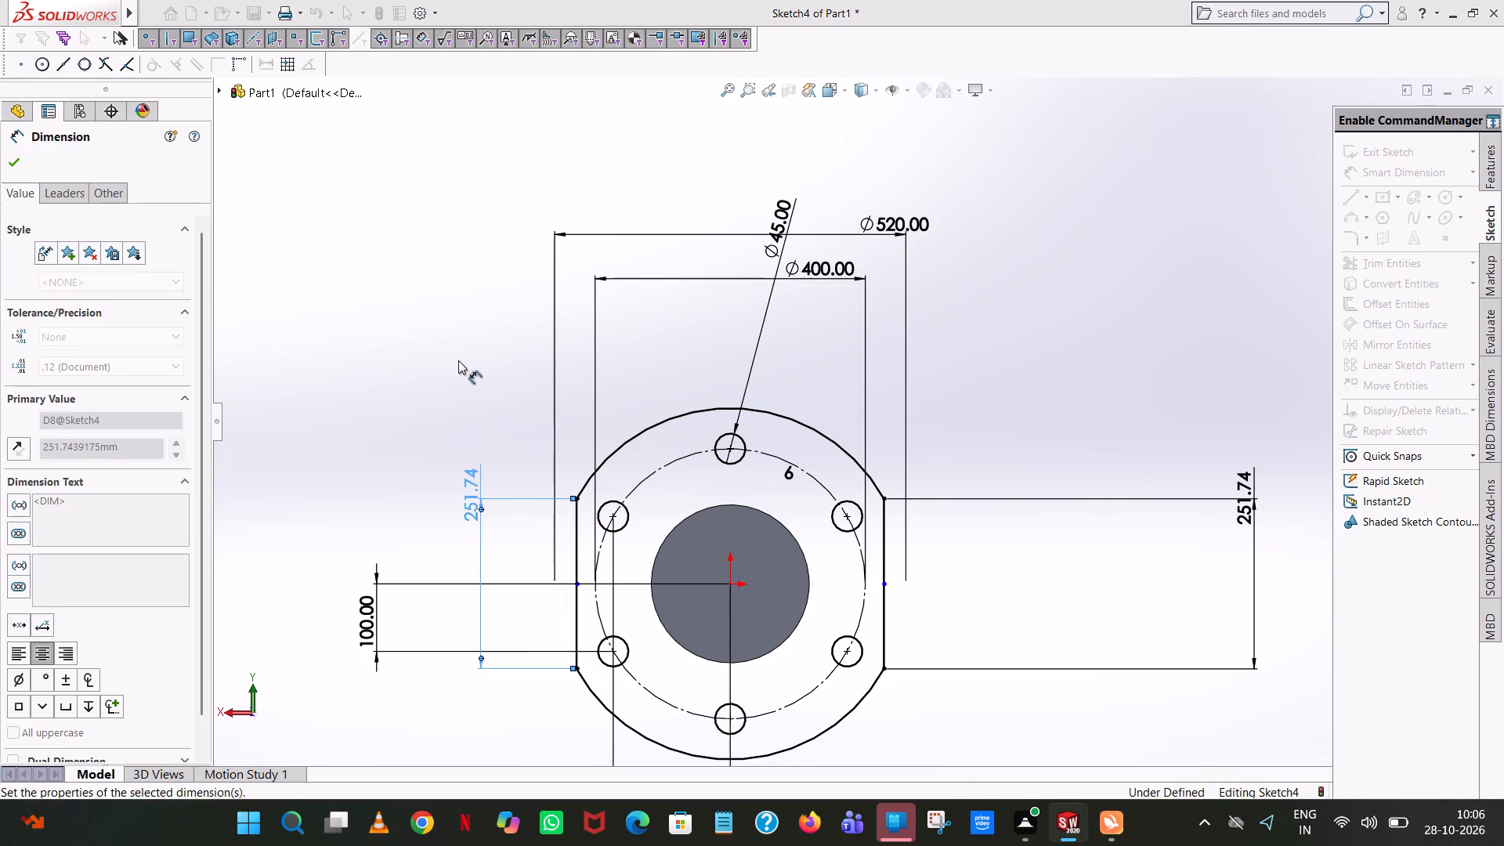
pyautogui.click(458, 359)
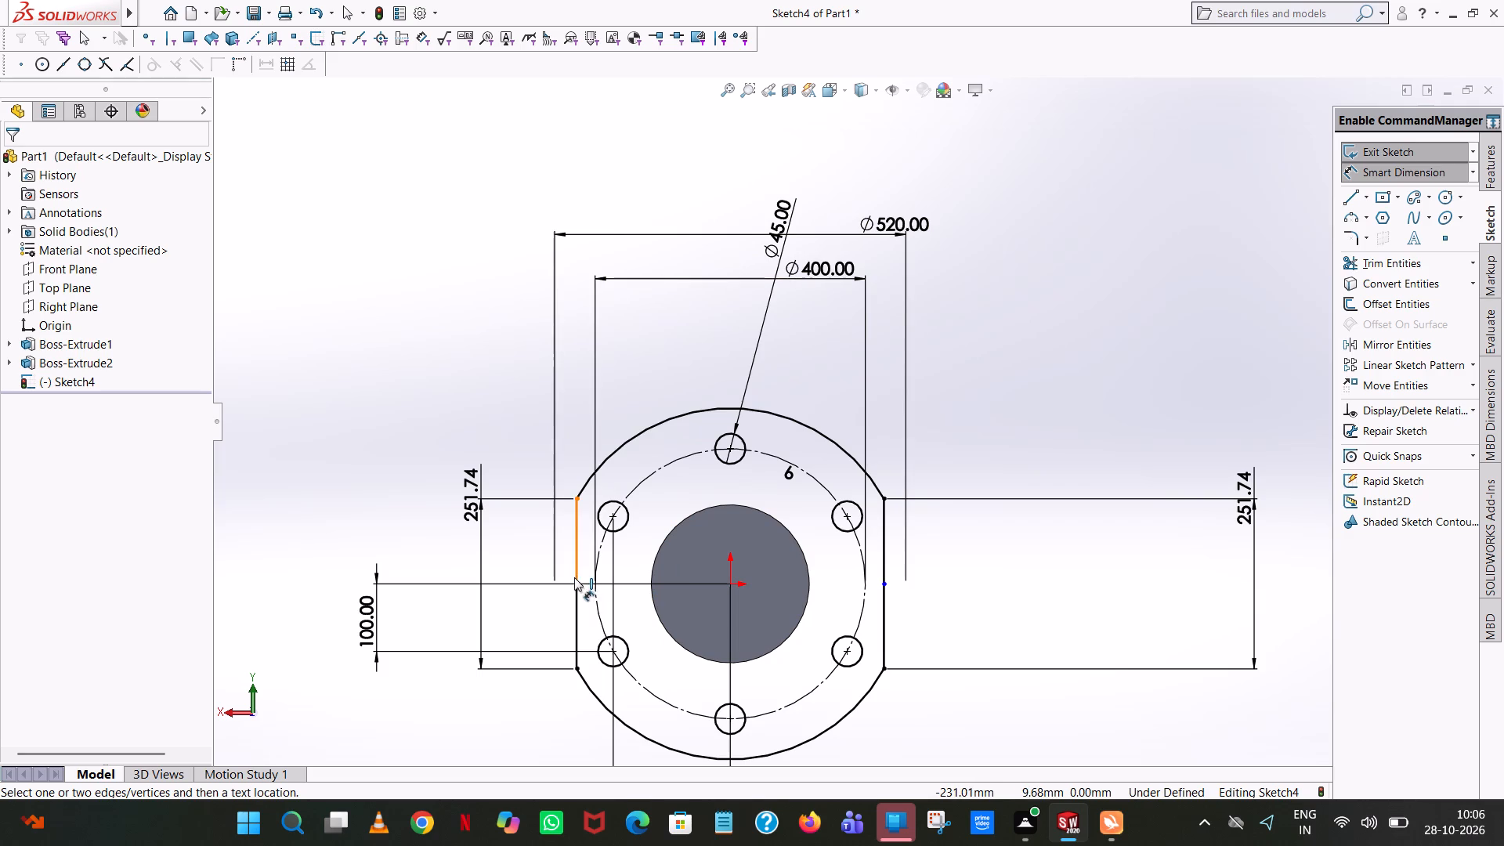
# Dimension the horizontal distance between the midpoints of the two flats, placing it below the flange.
pyautogui.click(577, 582)
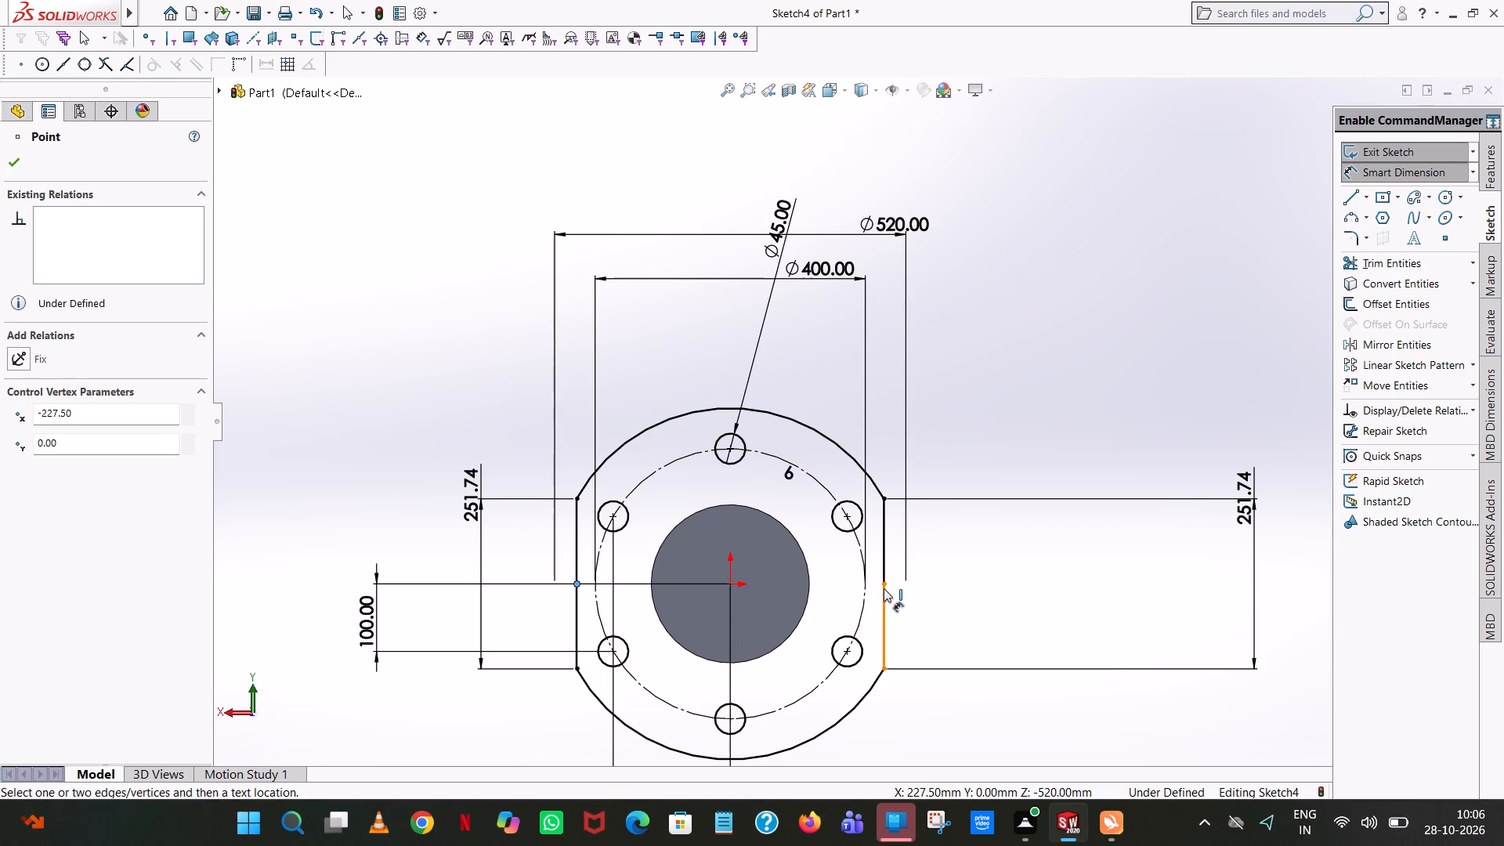
pyautogui.click(887, 580)
pyautogui.scroll(2, 817, 688)
pyautogui.click(810, 684)
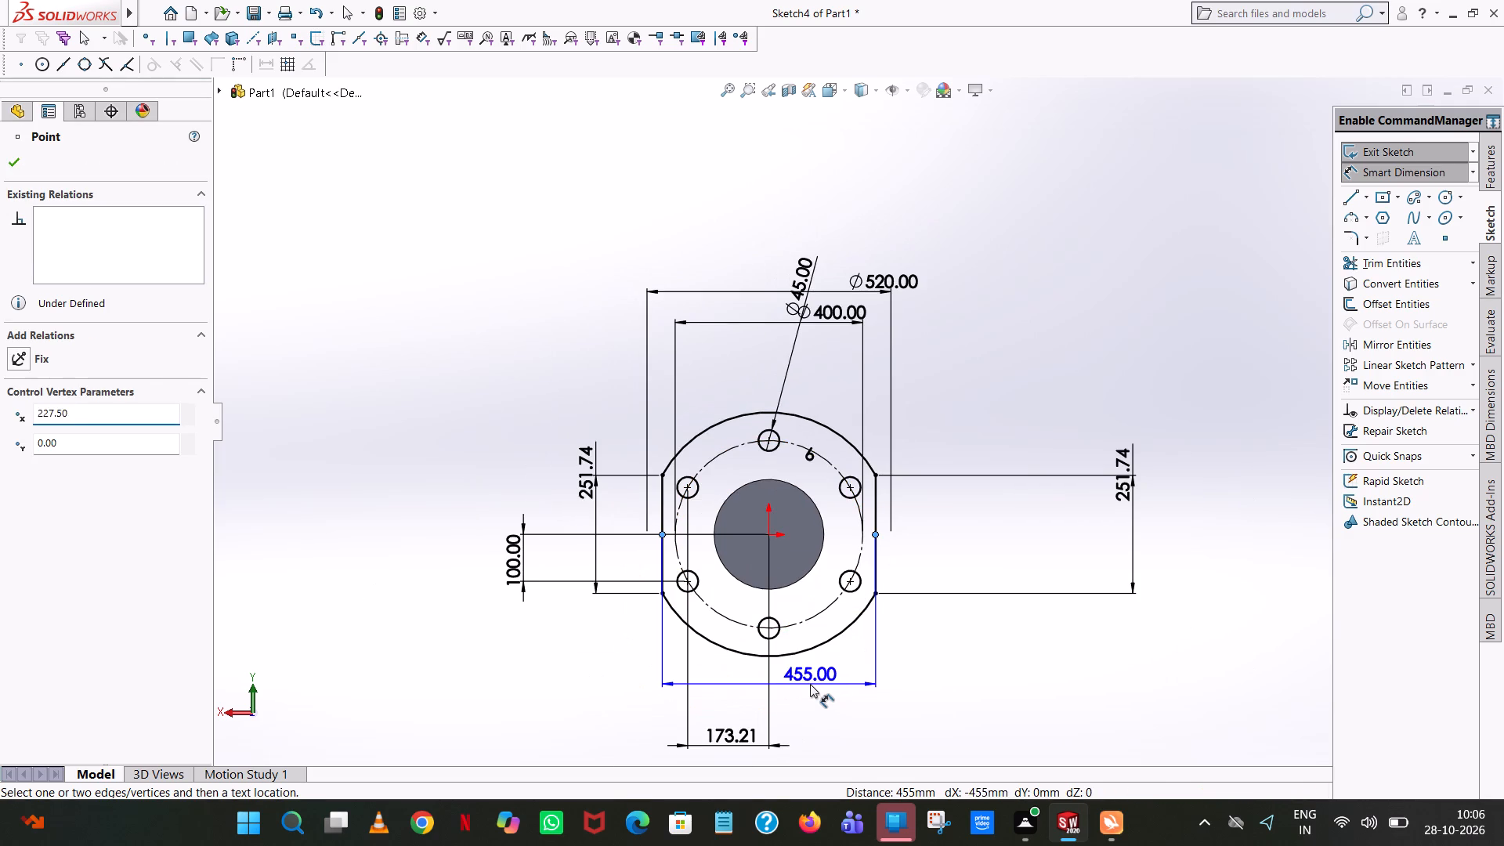
pyautogui.click(740, 662)
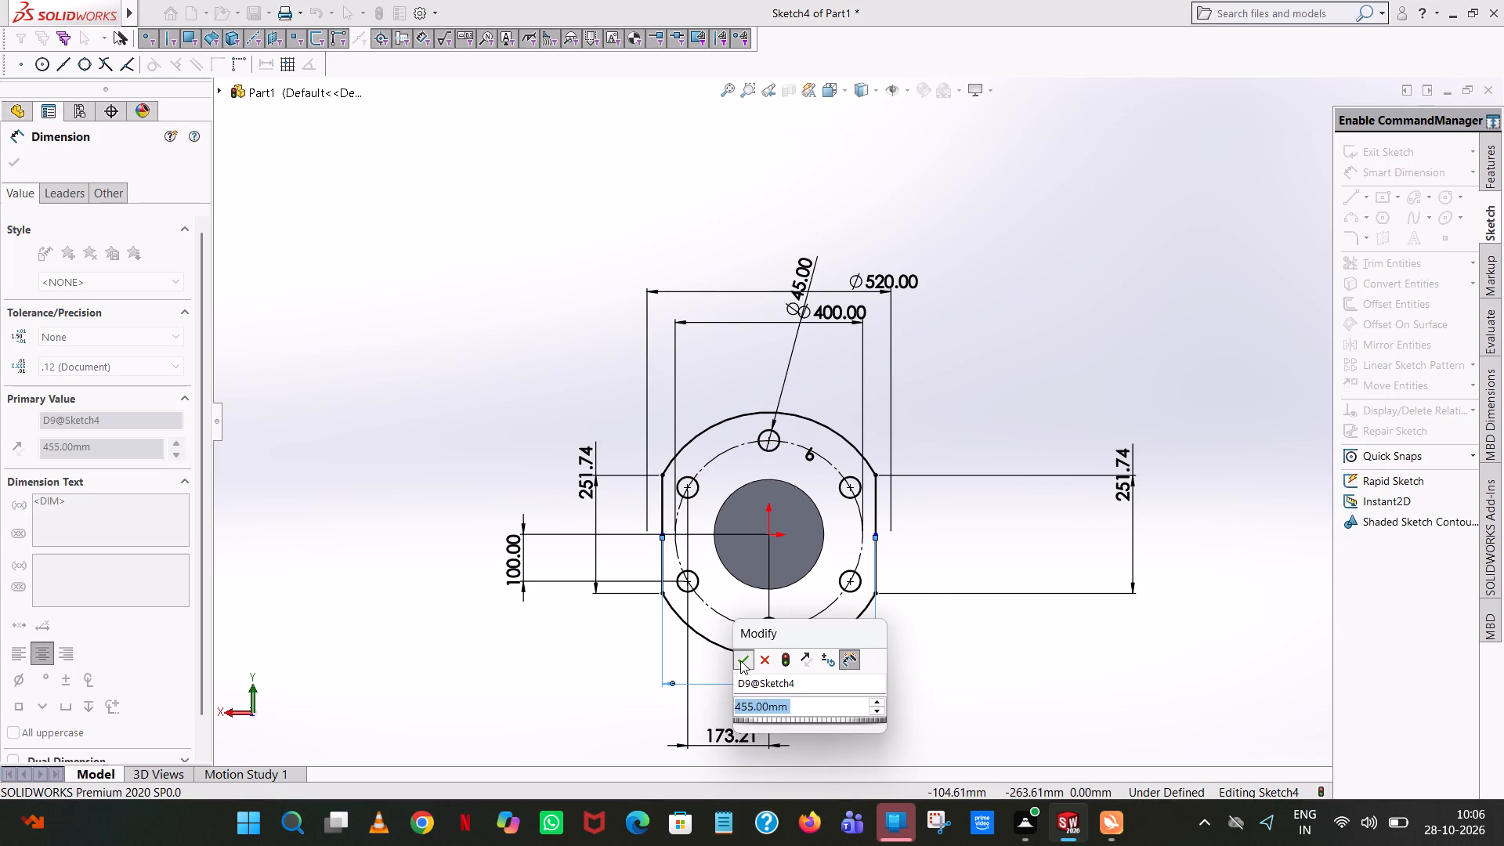
pyautogui.click(998, 615)
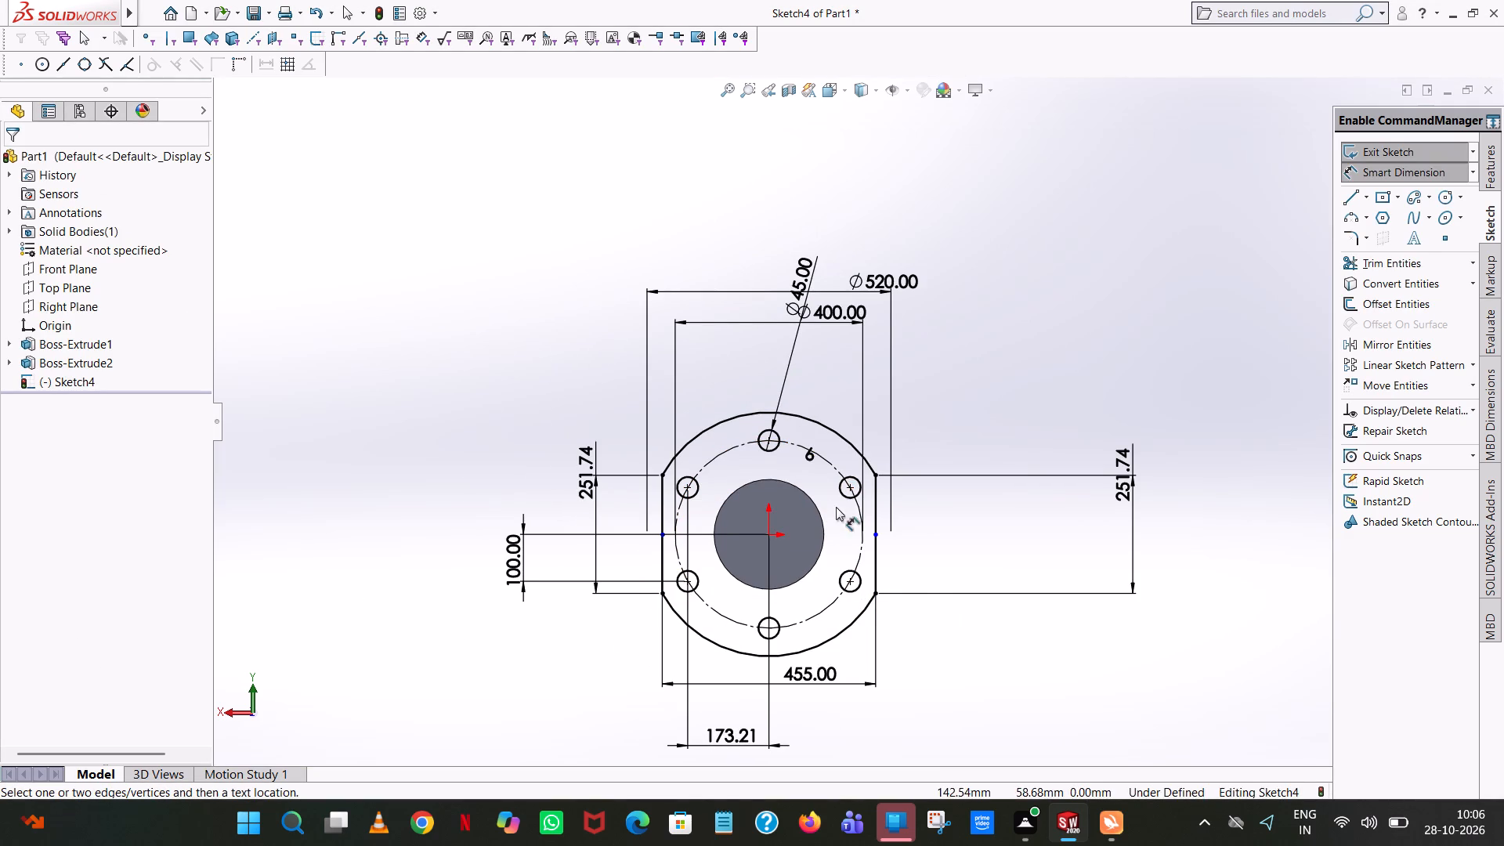
# Dimension the horizontal distance from the origin to the right flat's midpoint, placing it below the flange.
pyautogui.click(874, 532)
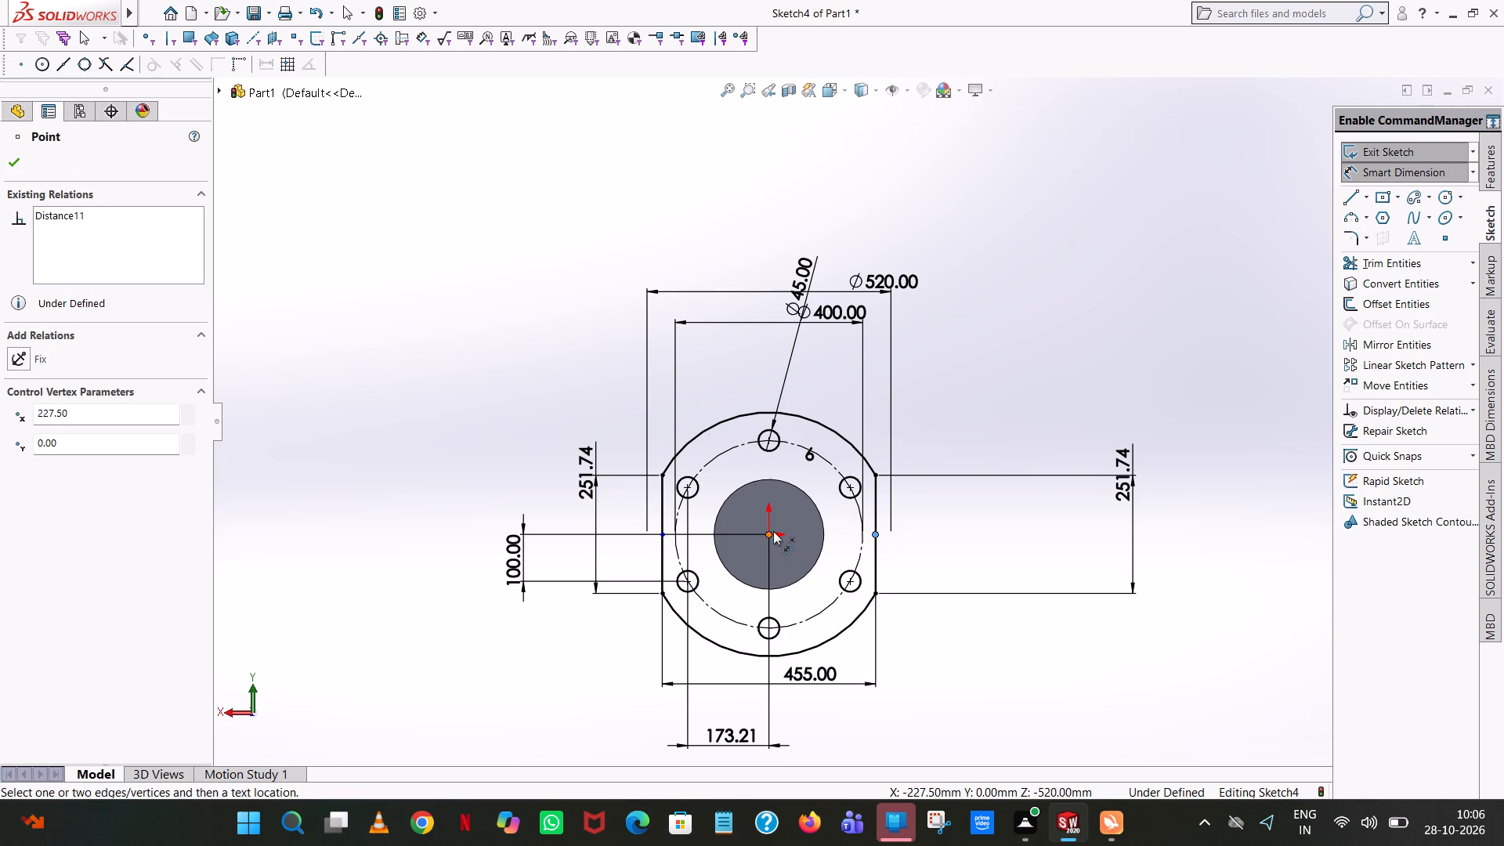
pyautogui.click(770, 533)
pyautogui.click(841, 726)
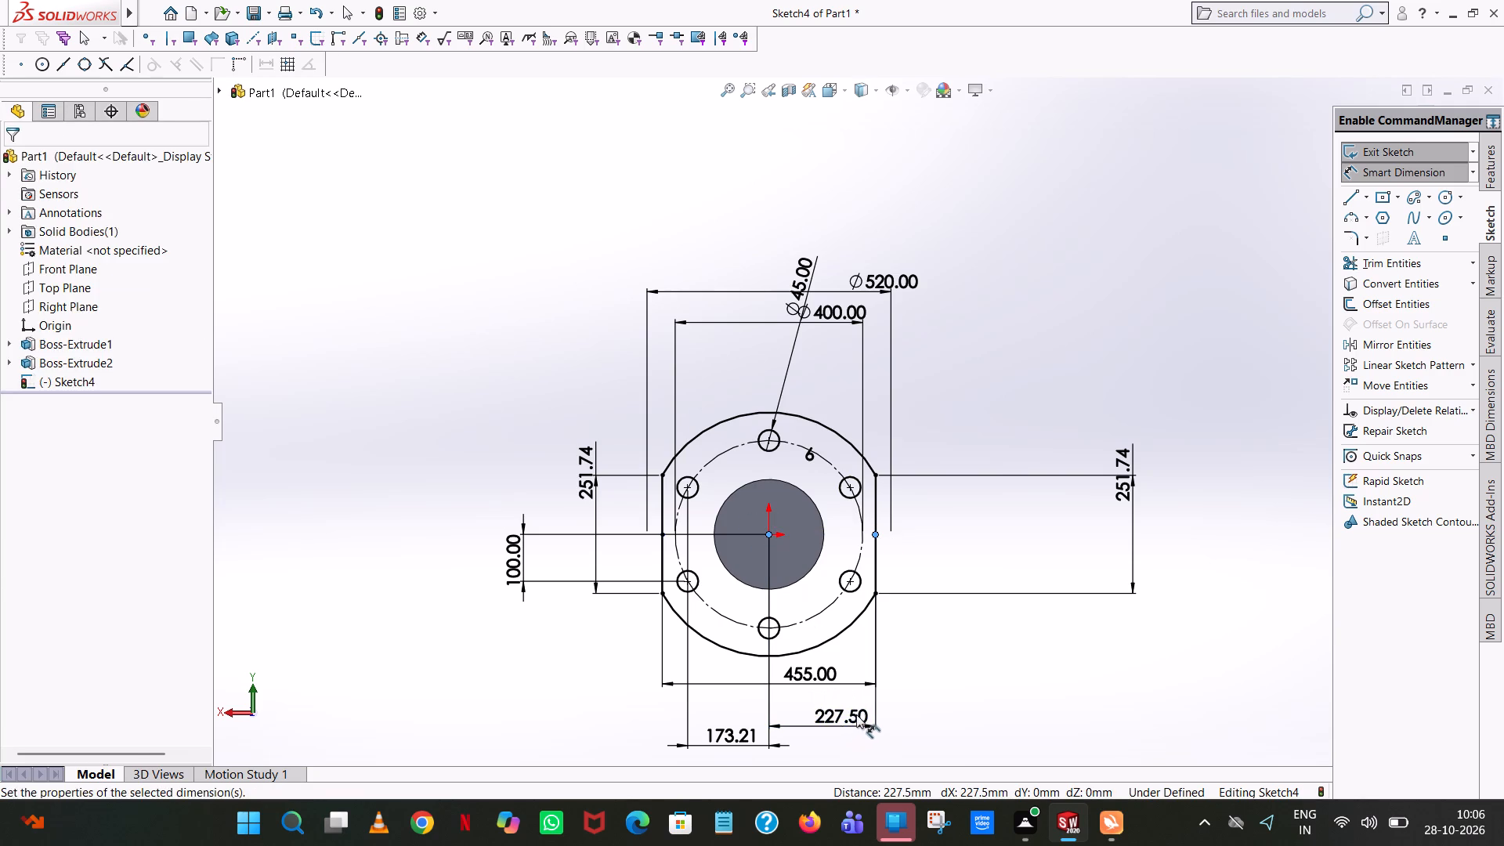
pyautogui.click(773, 695)
pyautogui.click(1029, 410)
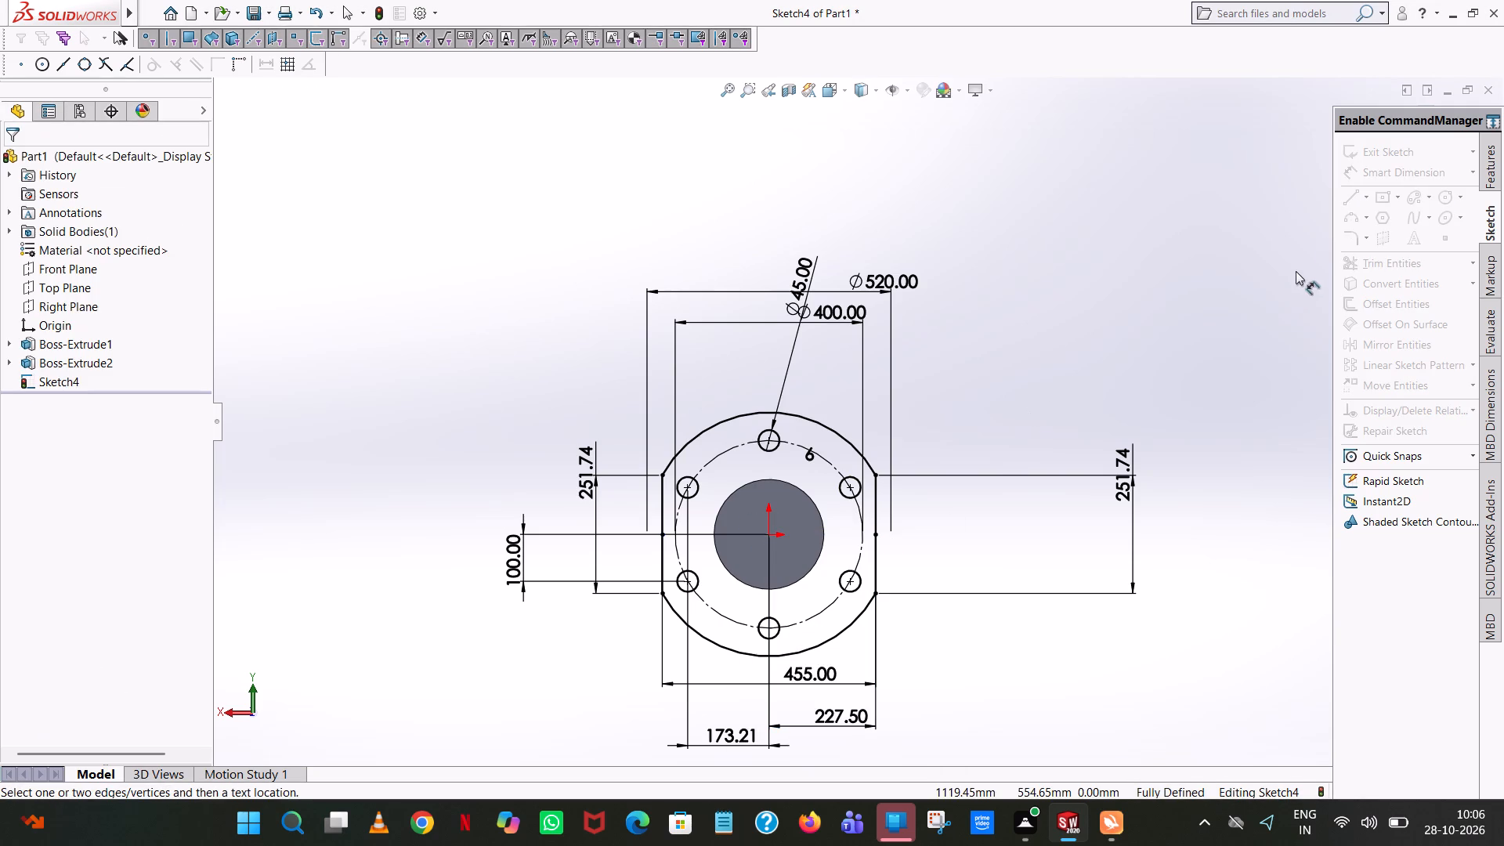
# Extrude the flange profile as a blind boss 600-520 mm deep, away from the cylinders and merged with the body.
pyautogui.click(1497, 161)
pyautogui.click(1426, 154)
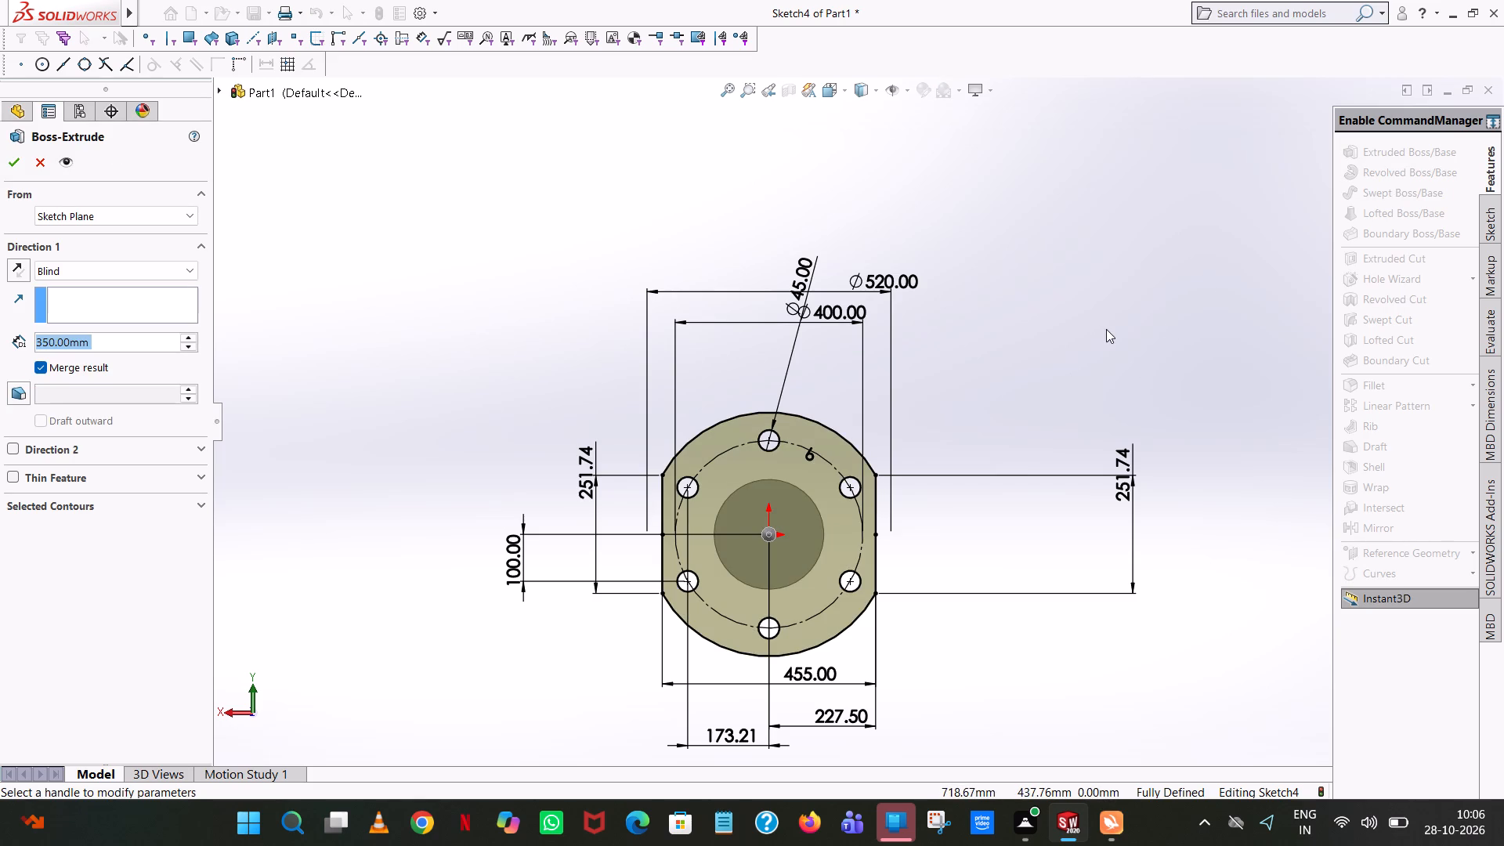
pyautogui.moveTo(1132, 333); pyautogui.dragTo(1282, 340, button='middle')
pyautogui.doubleClick(109, 331)
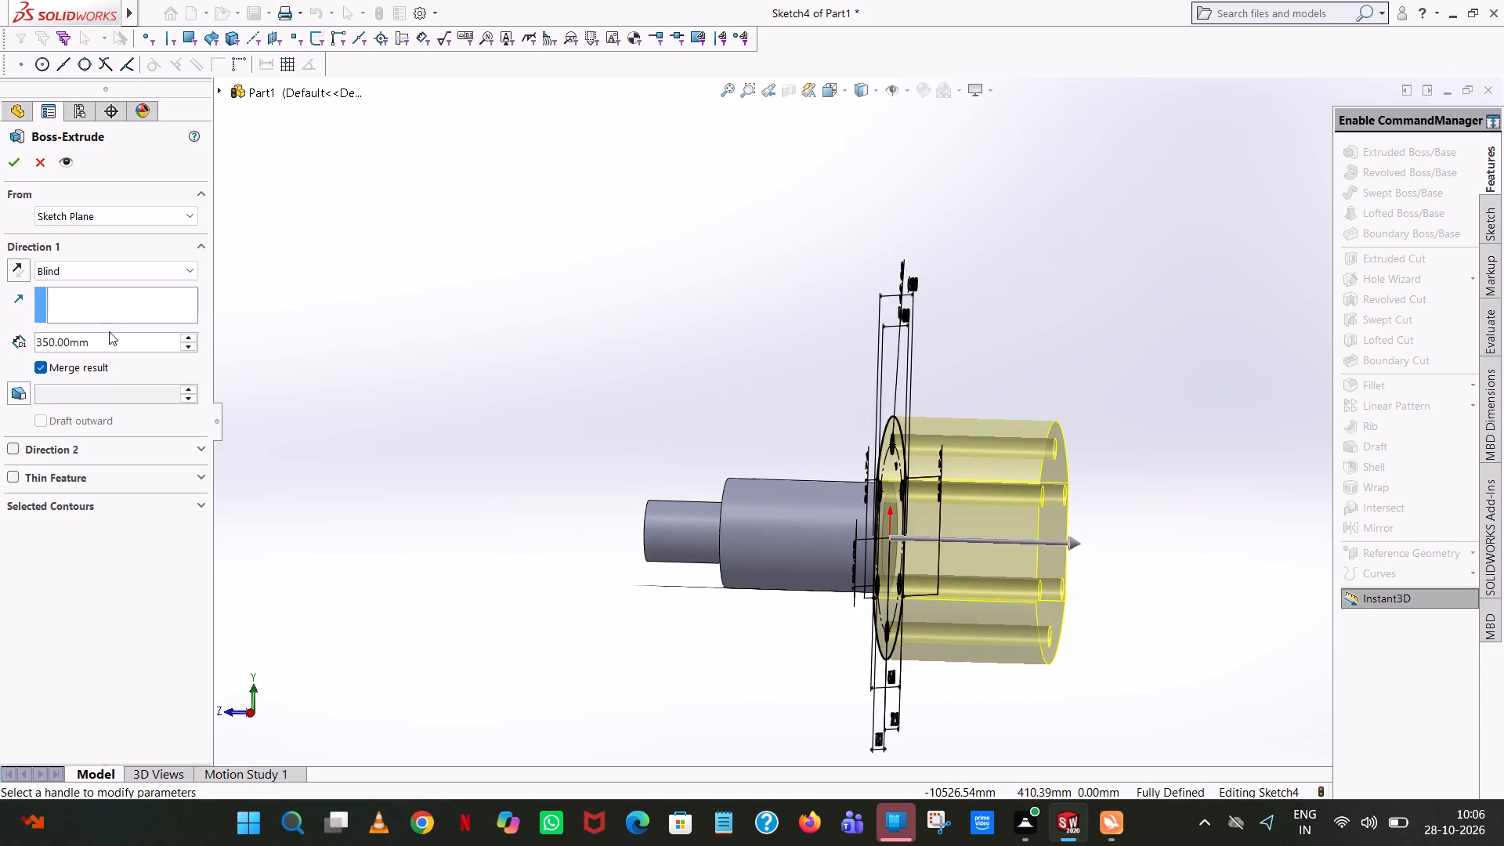
pyautogui.doubleClick(107, 341)
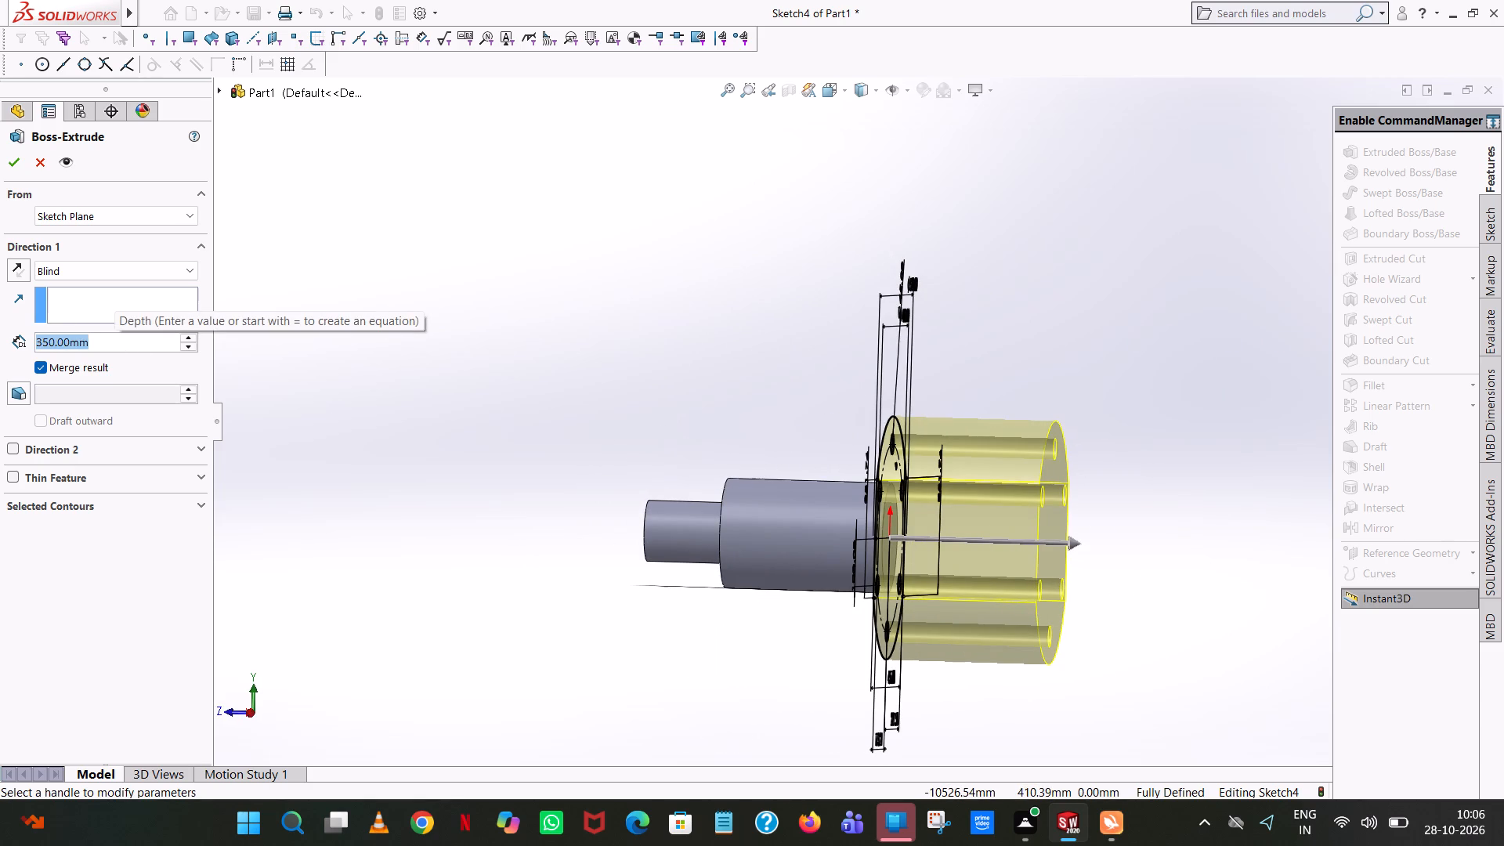
pyautogui.write('600-')
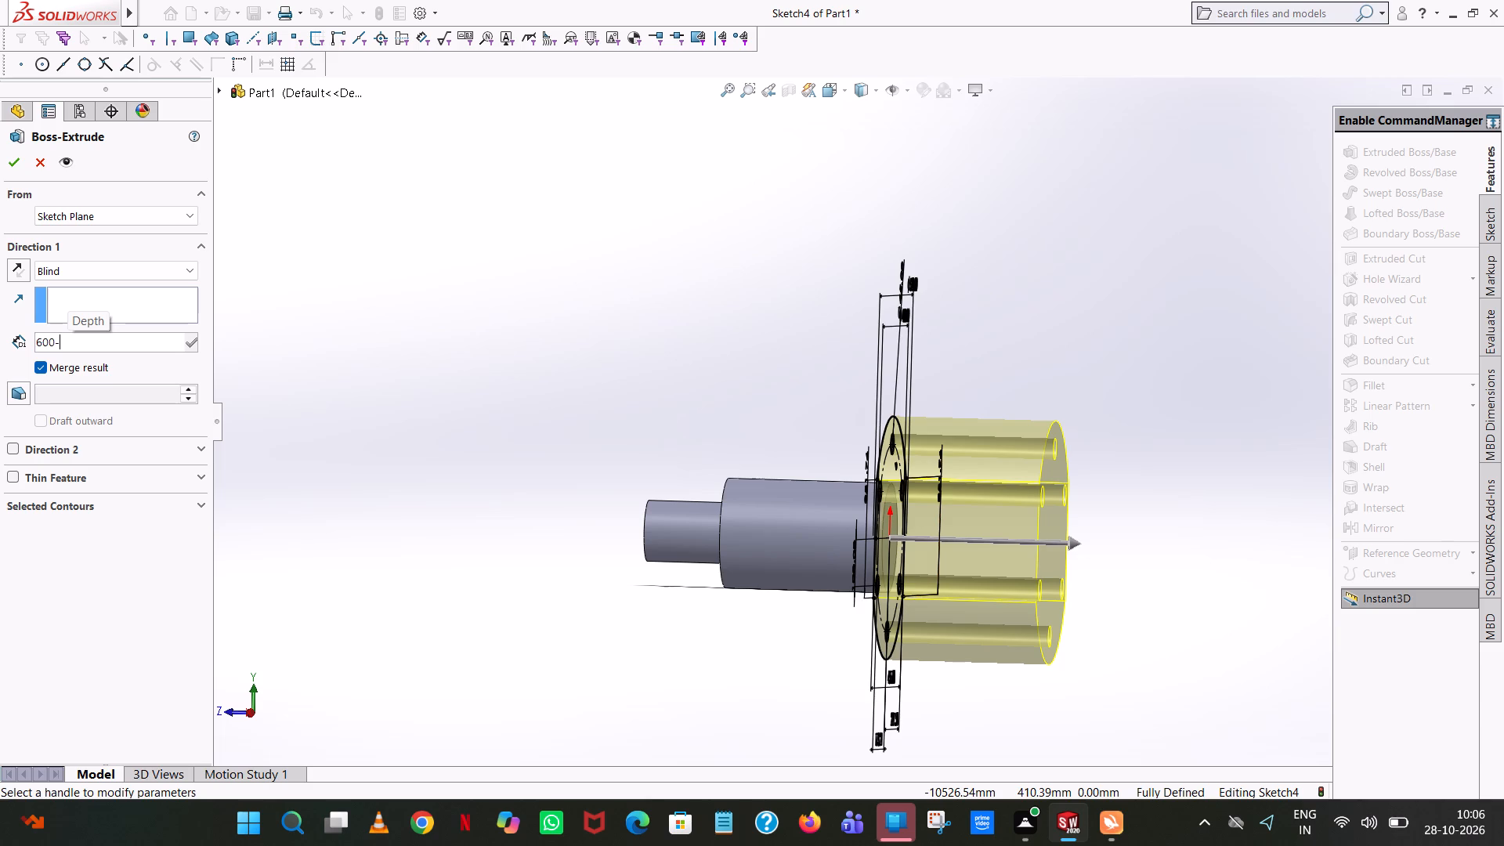
pyautogui.write('520')
pyautogui.press('Return')
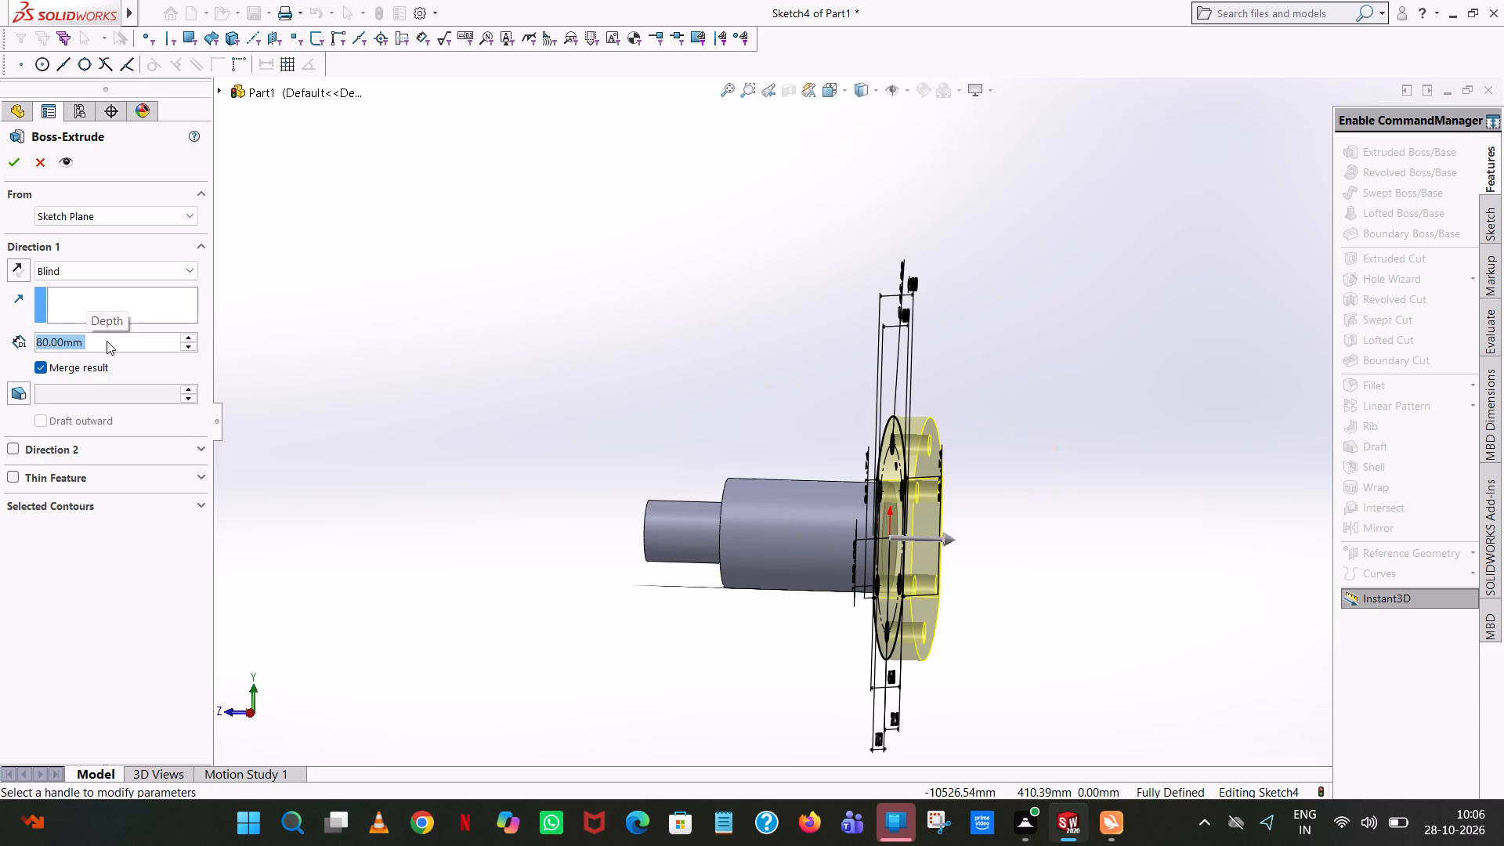
pyautogui.click(5, 164)
pyautogui.click(677, 244)
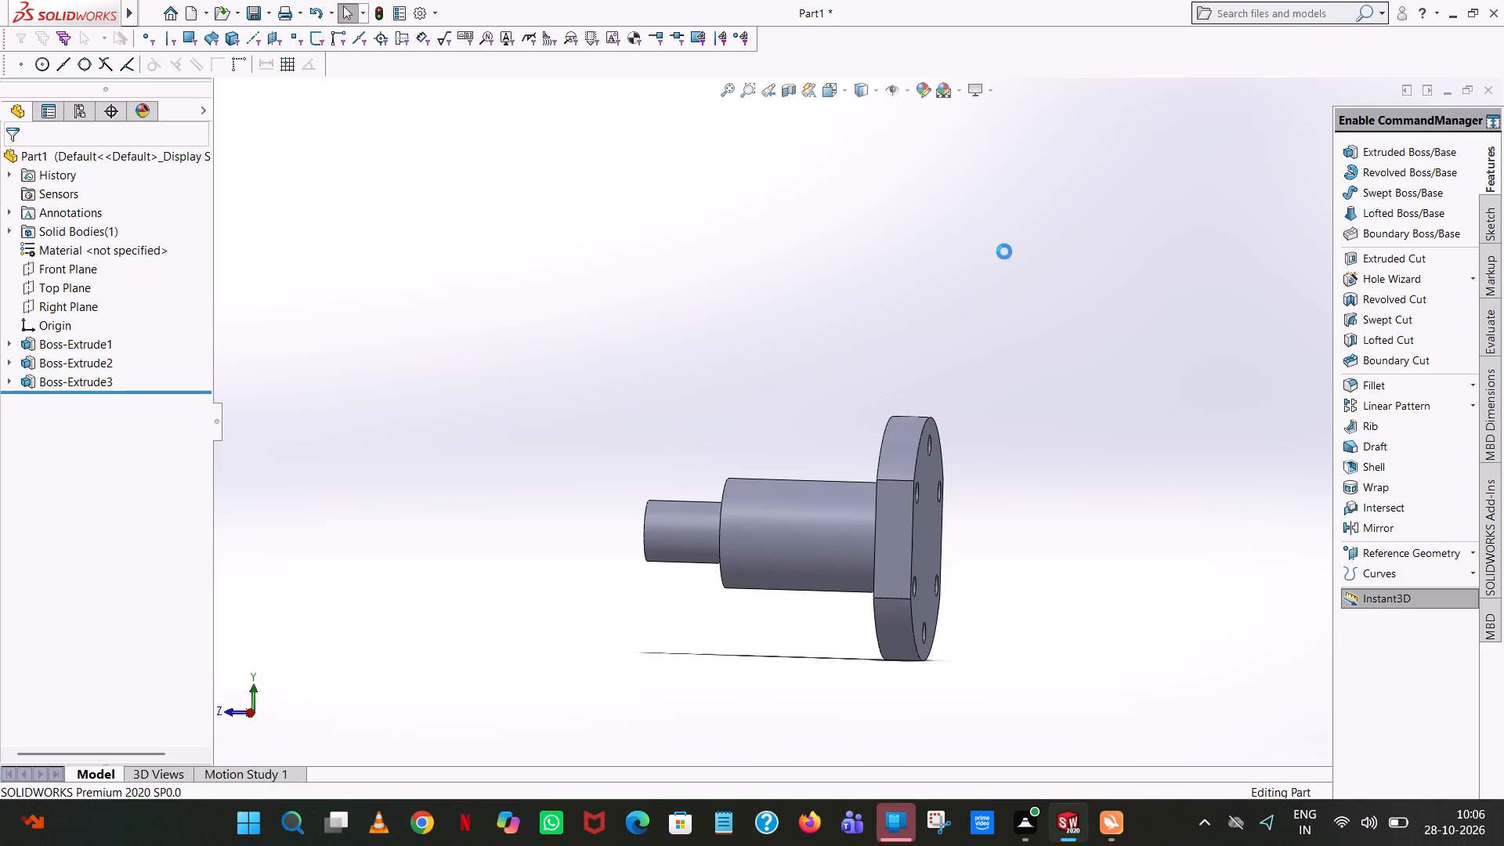
# Start a boss extrude sketch on the flange's outer face and draw an origin-centred circle with radius 350/2 mm.
pyautogui.click(1416, 150)
pyautogui.moveTo(1083, 438); pyautogui.dragTo(1017, 425, button='middle')
pyautogui.scroll(1, 1081, 438)
pyautogui.click(885, 507)
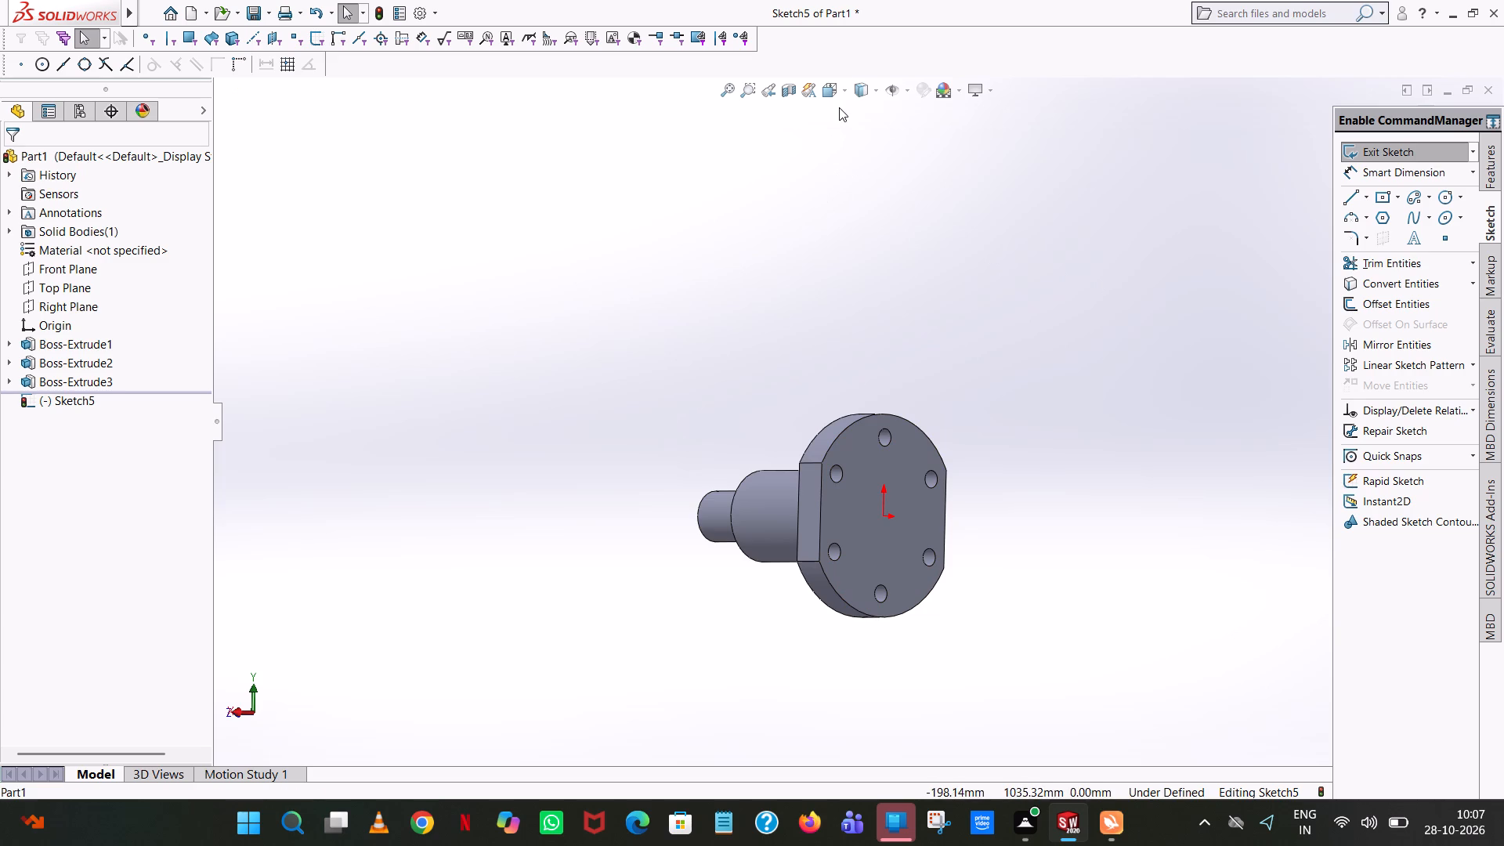
pyautogui.click(844, 81)
pyautogui.click(924, 178)
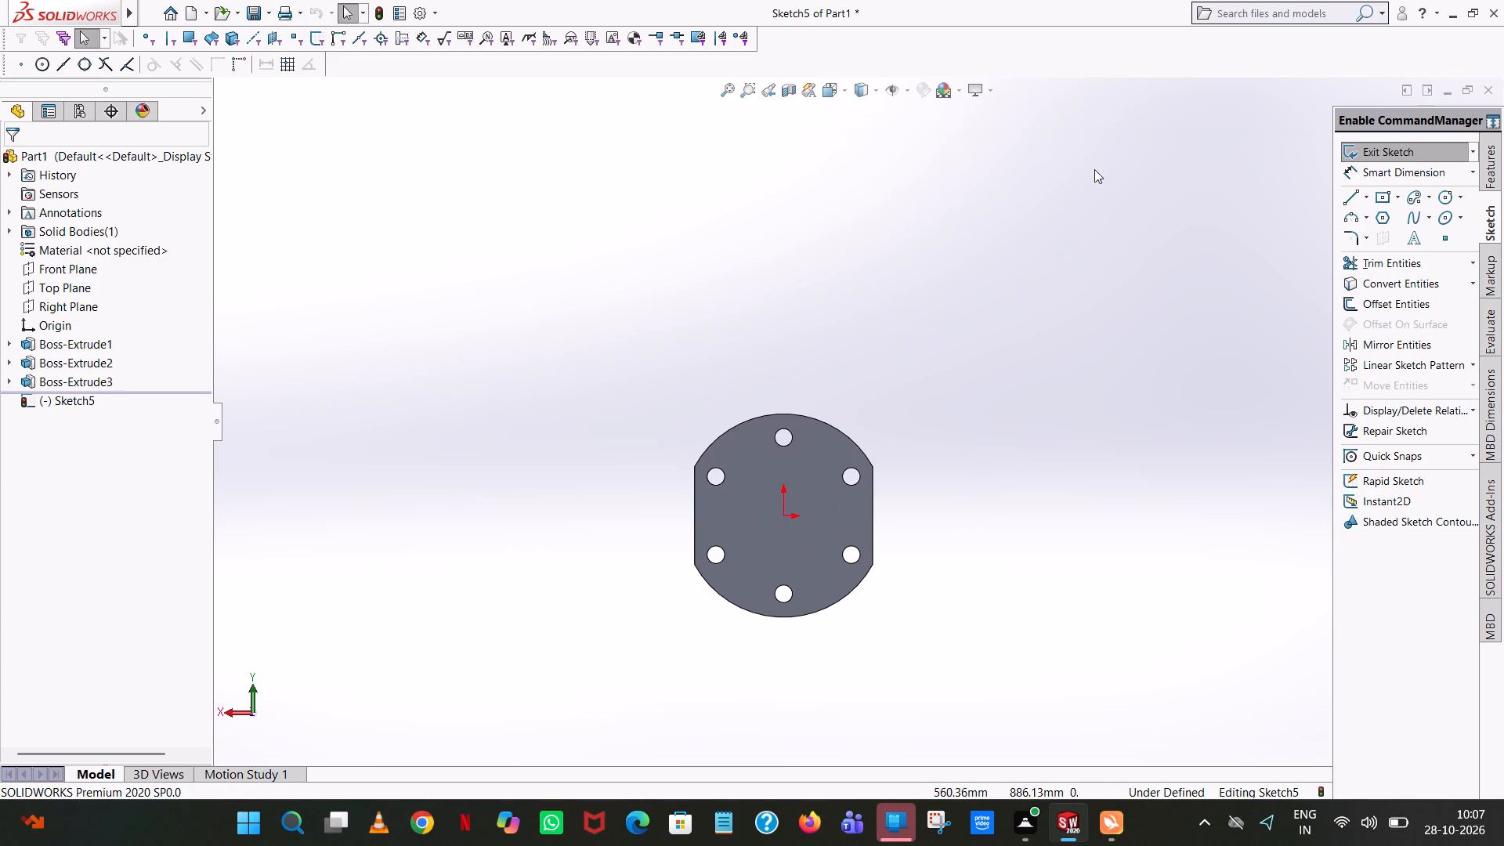
pyautogui.click(1445, 197)
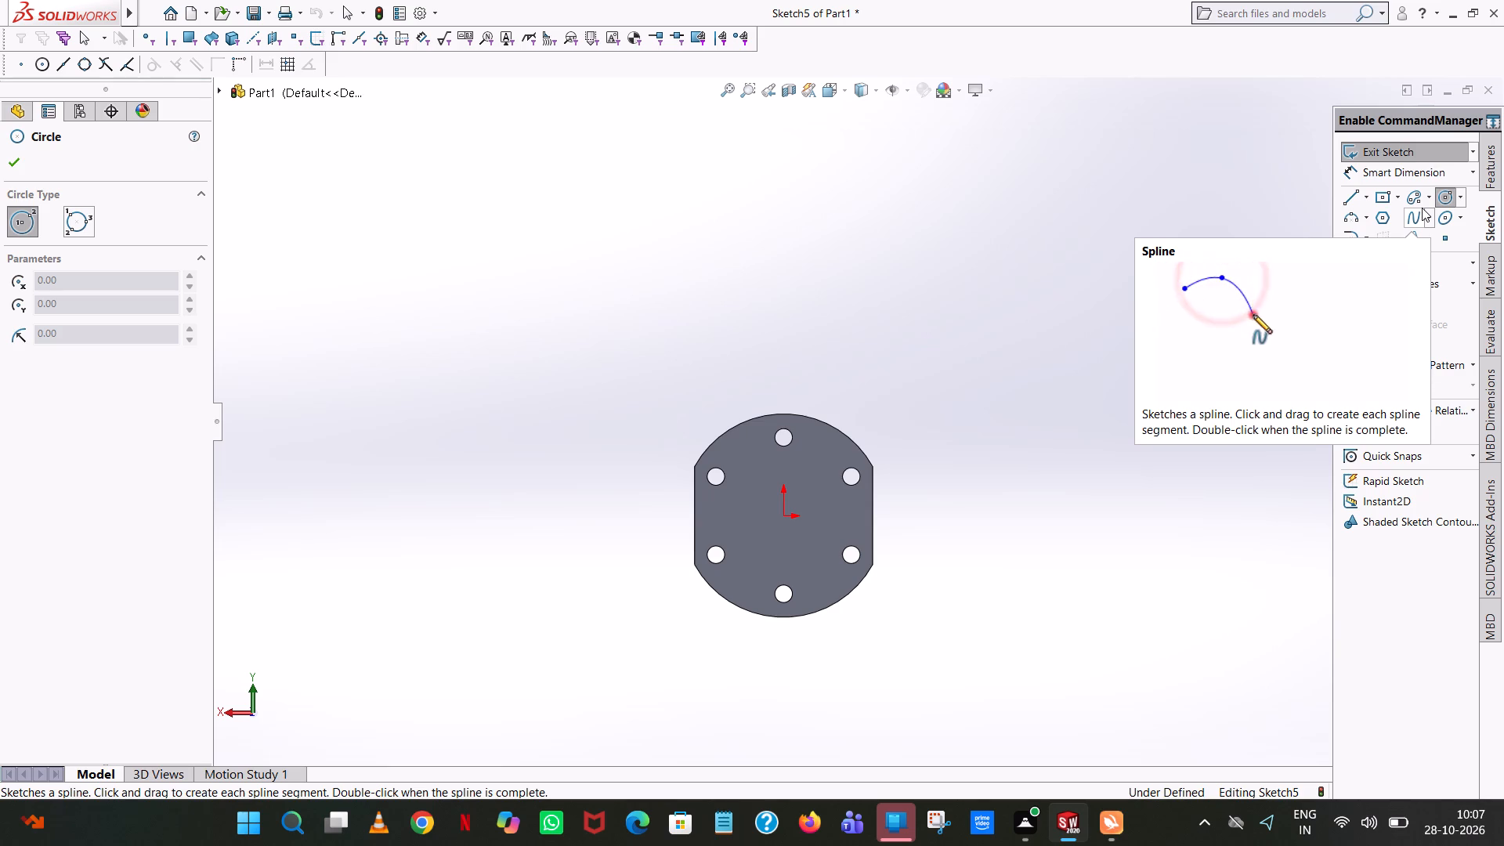
pyautogui.click(783, 516)
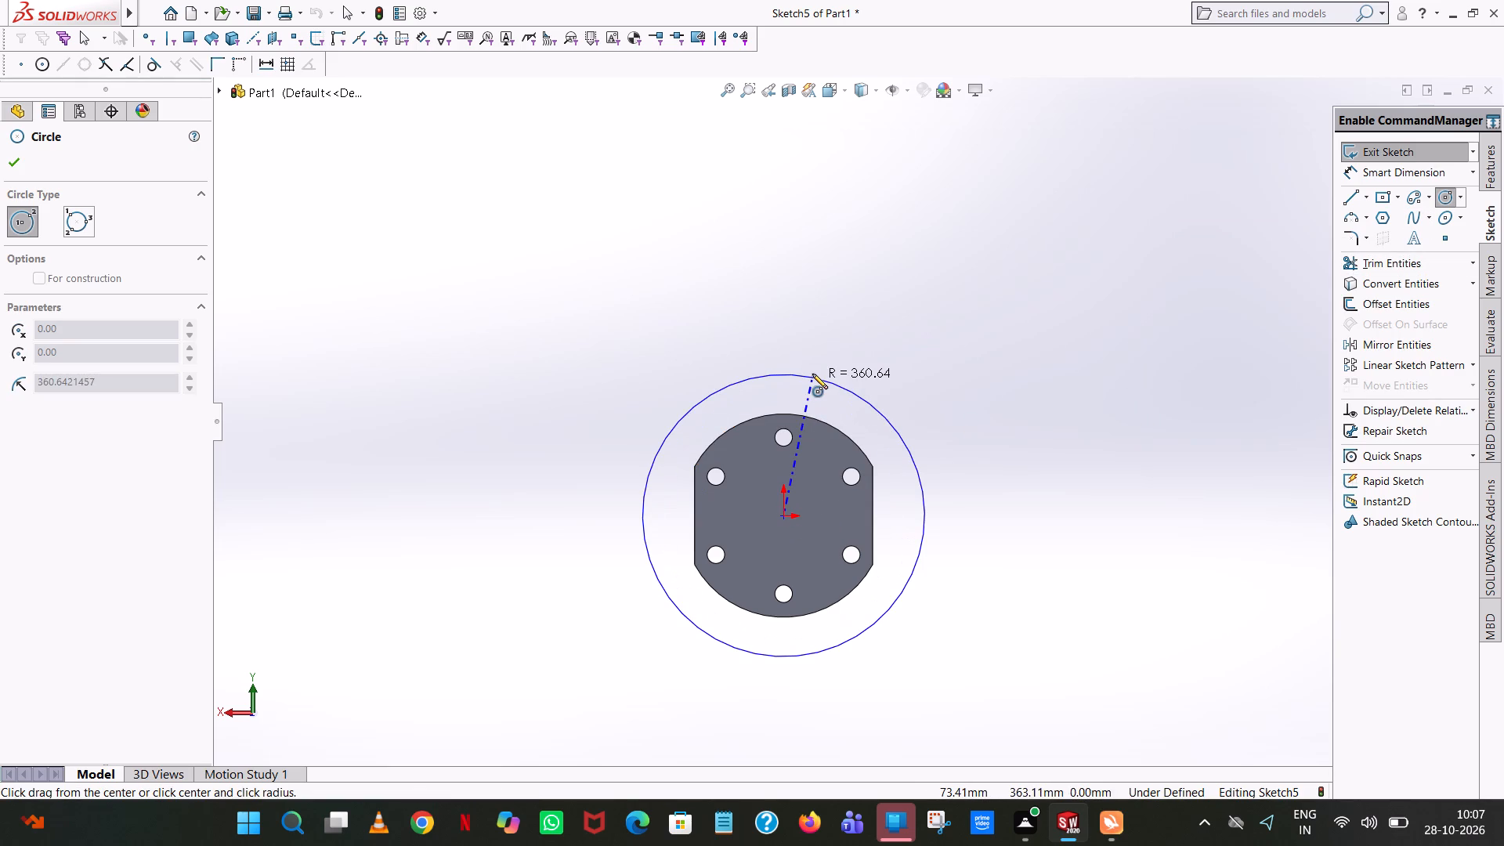
pyautogui.click(812, 374)
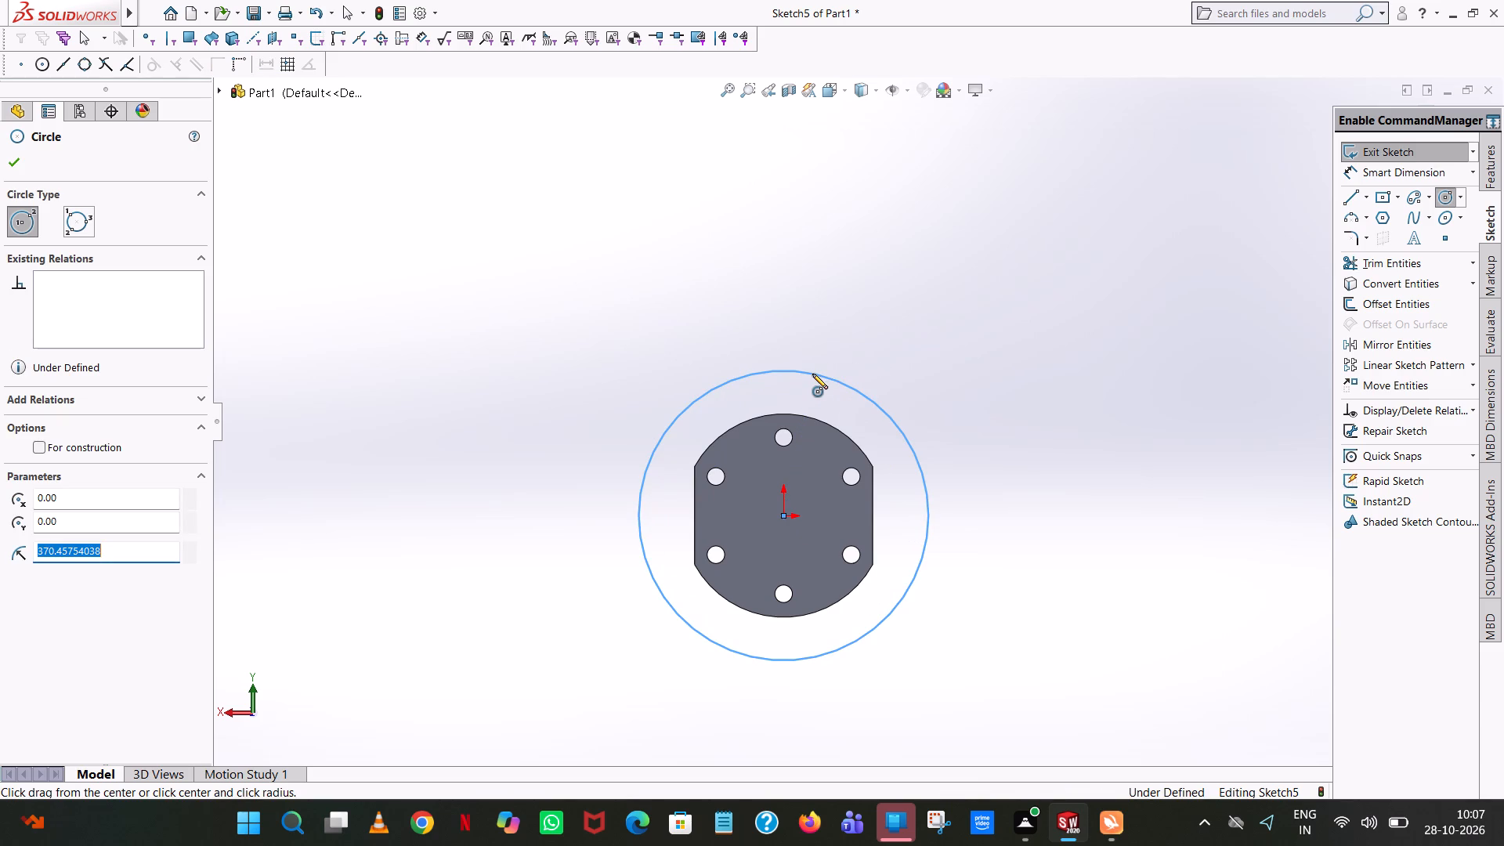
pyautogui.write('350/2')
pyautogui.press('Return')
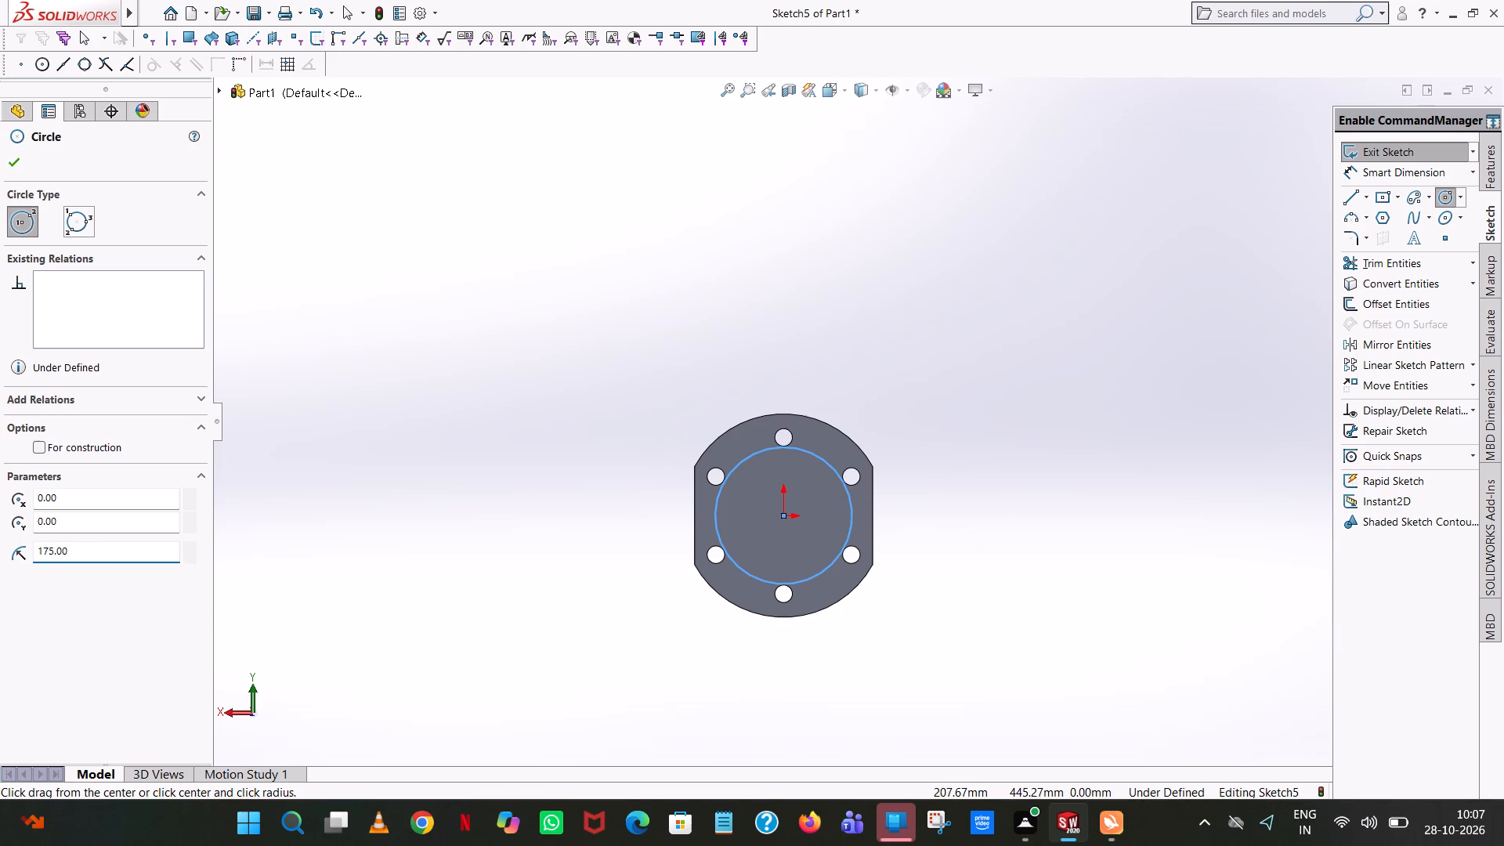
pyautogui.rightClick(855, 340)
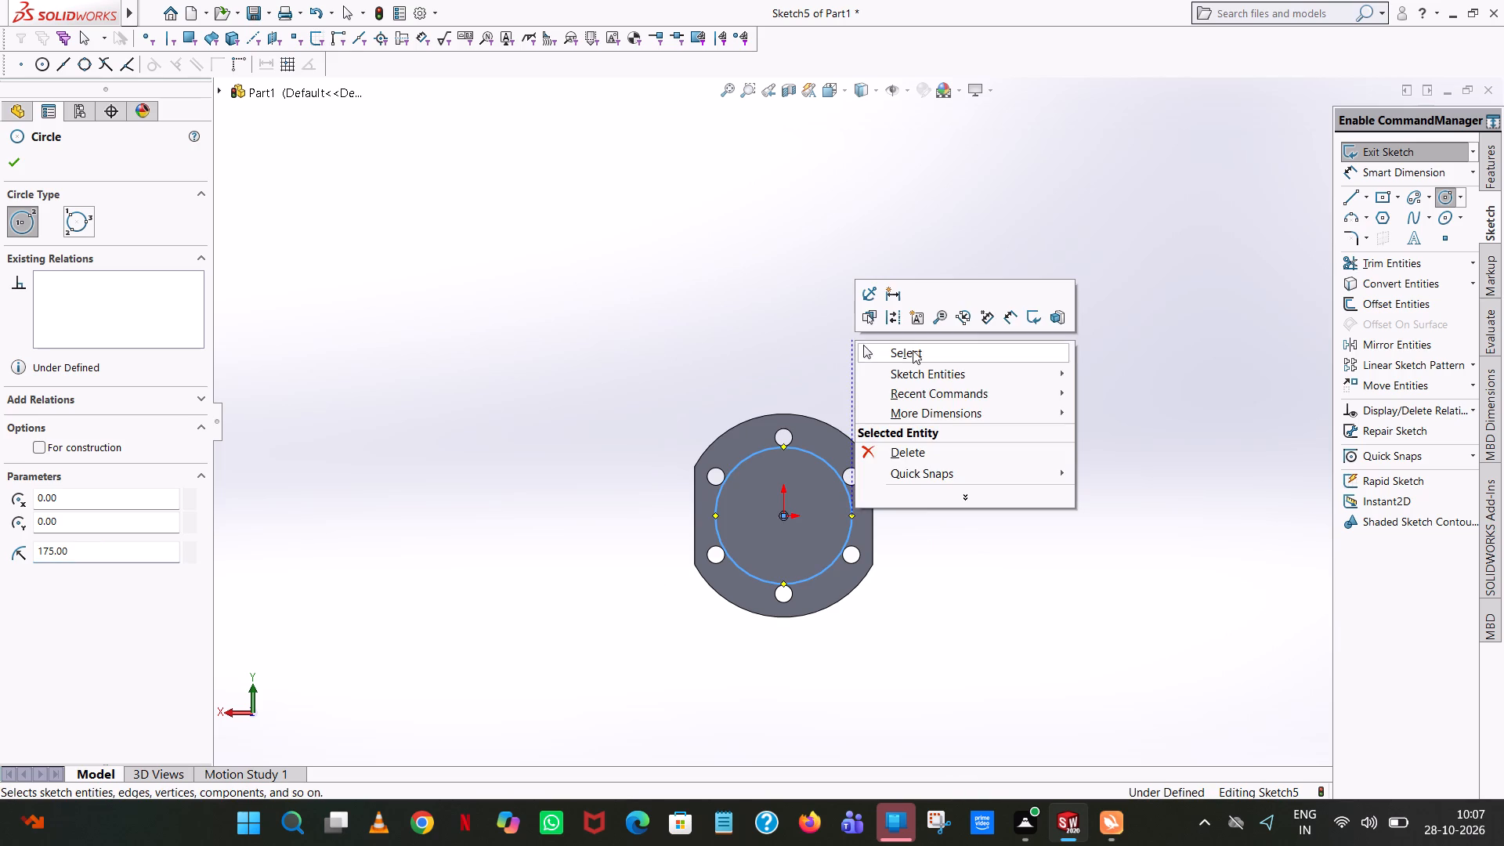
pyautogui.click(913, 350)
pyautogui.scroll(-4, 869, 457)
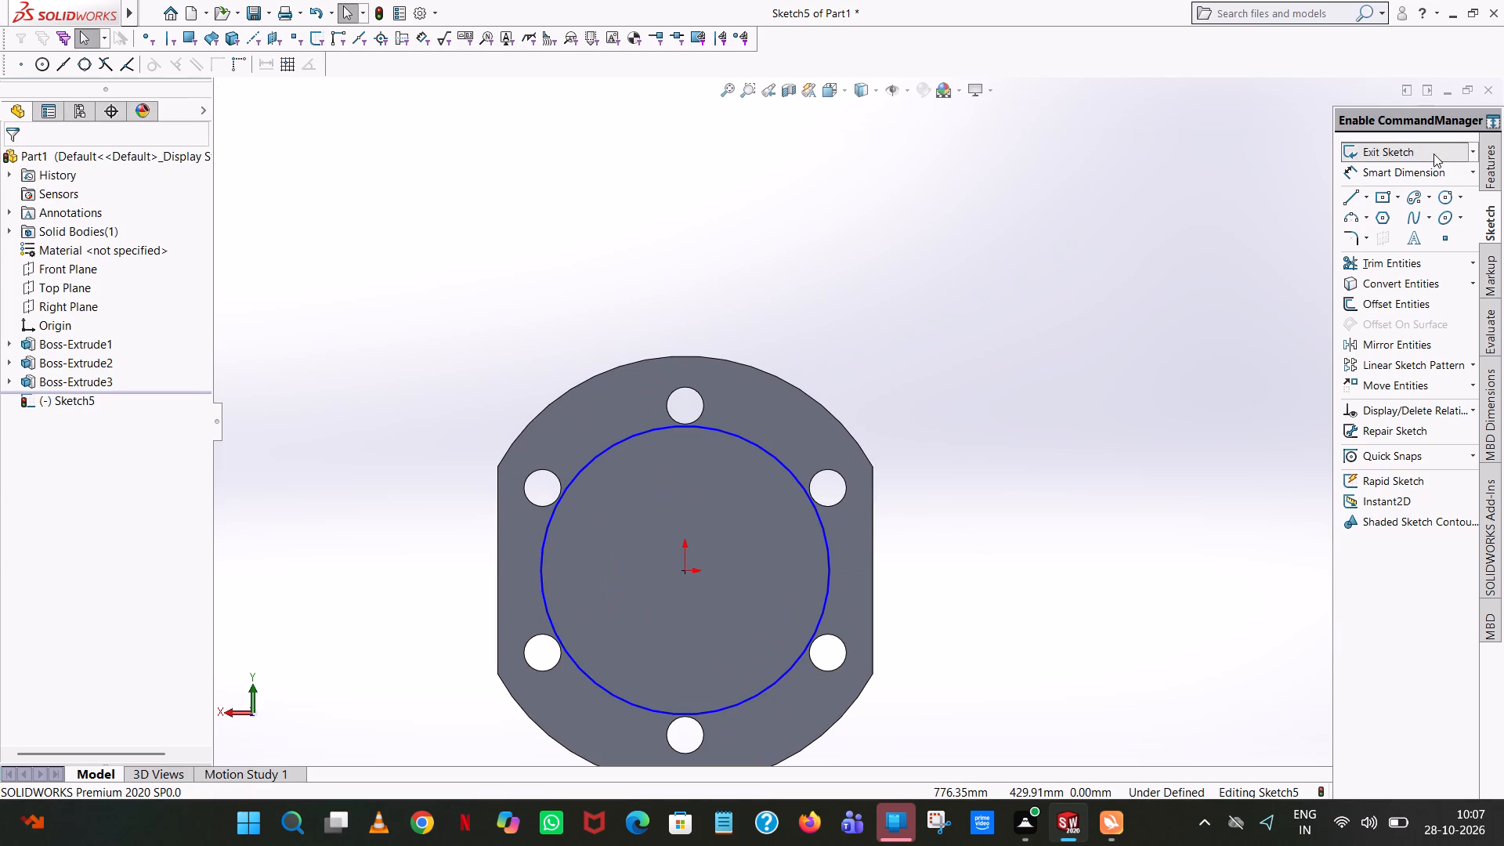
# Dimension the diameter of the boss circle on the flange face, placing the dimension above and outside the flange.
pyautogui.click(1499, 175)
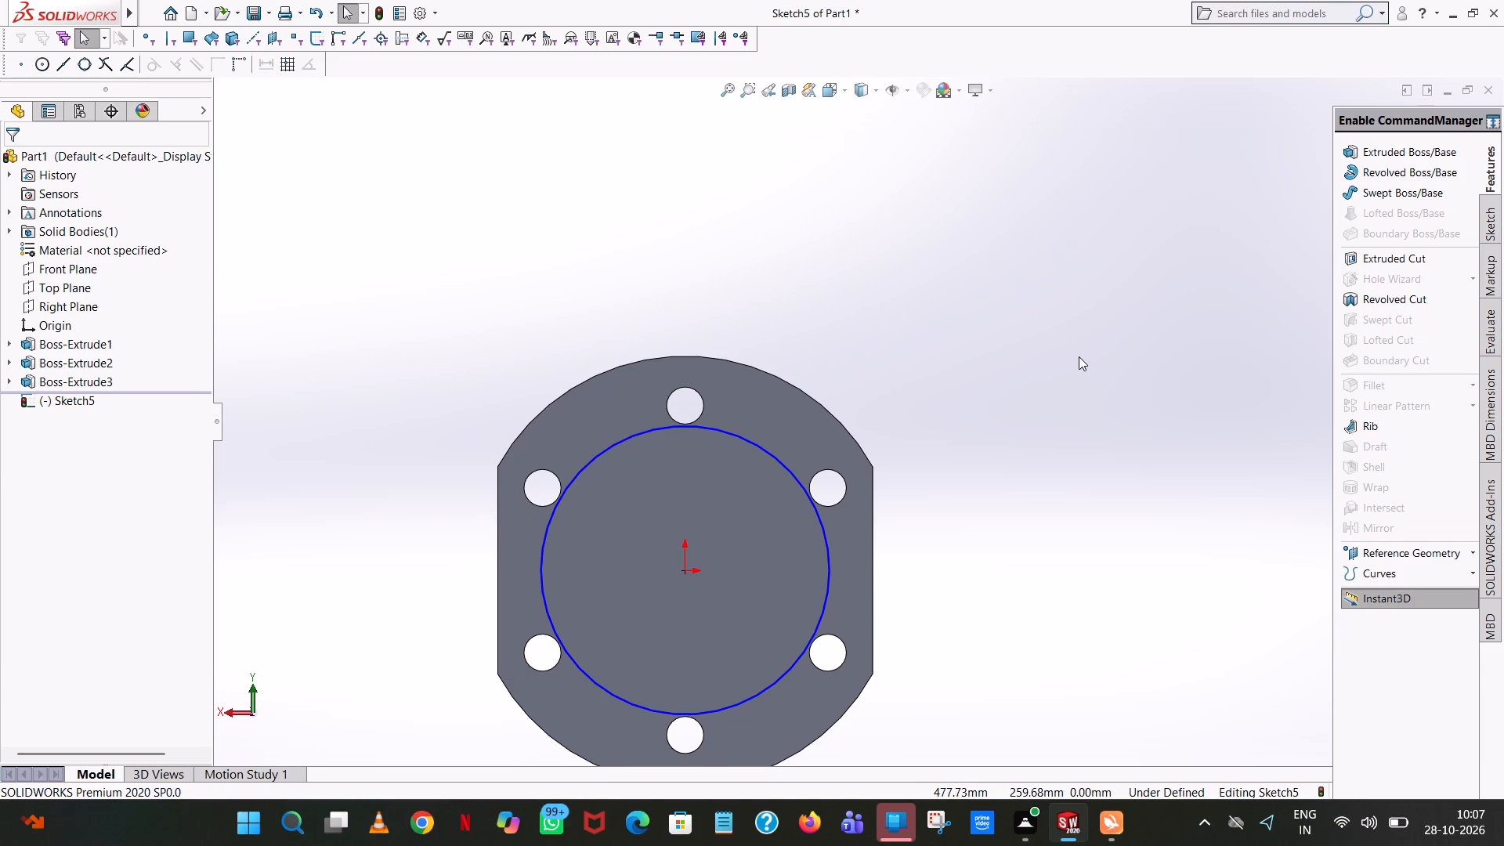
pyautogui.click(1491, 216)
pyautogui.click(1408, 175)
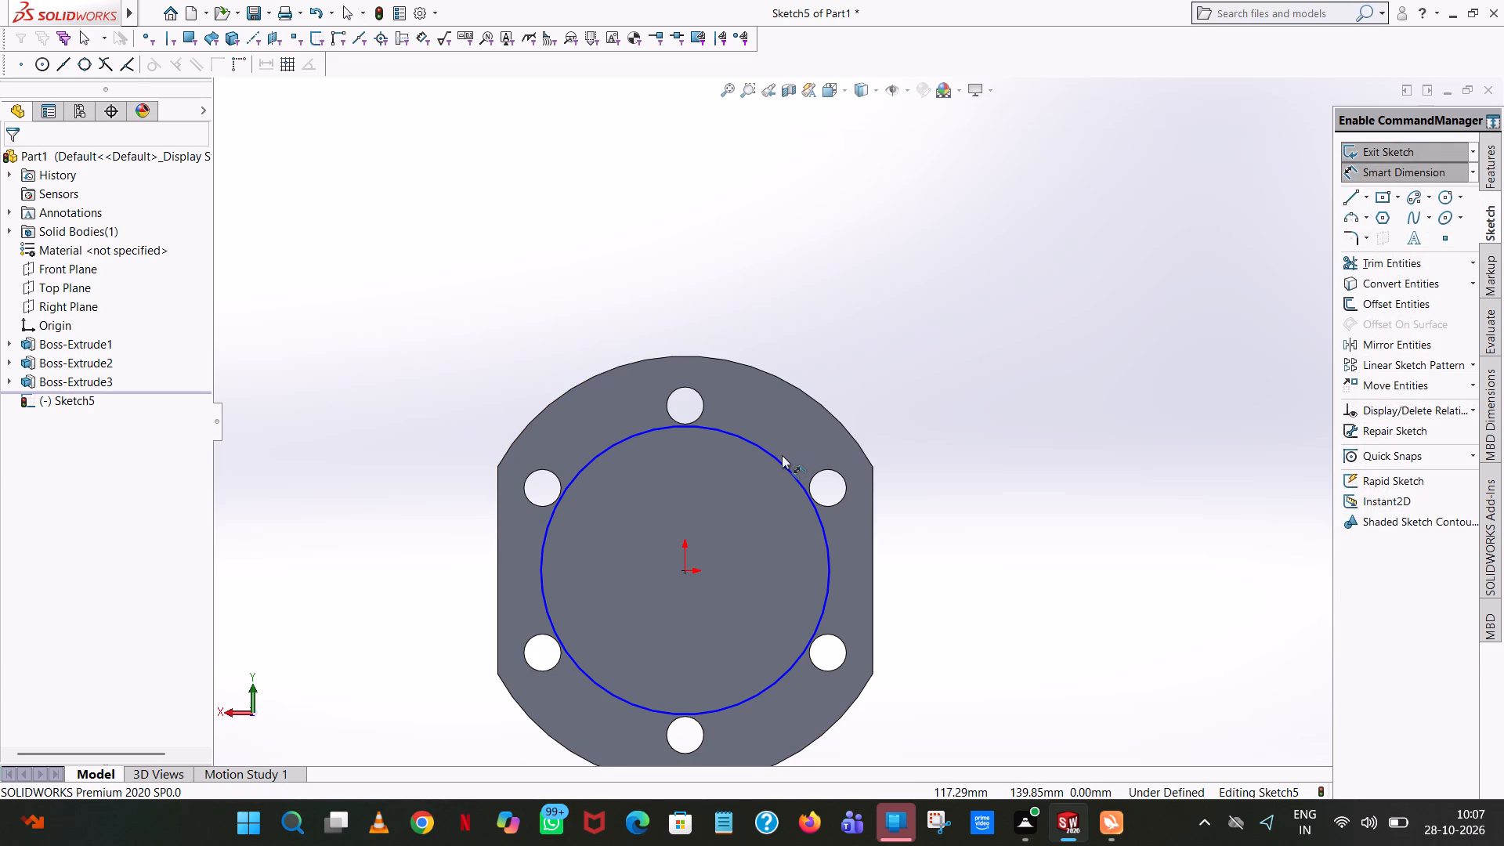
pyautogui.click(777, 455)
pyautogui.click(1060, 259)
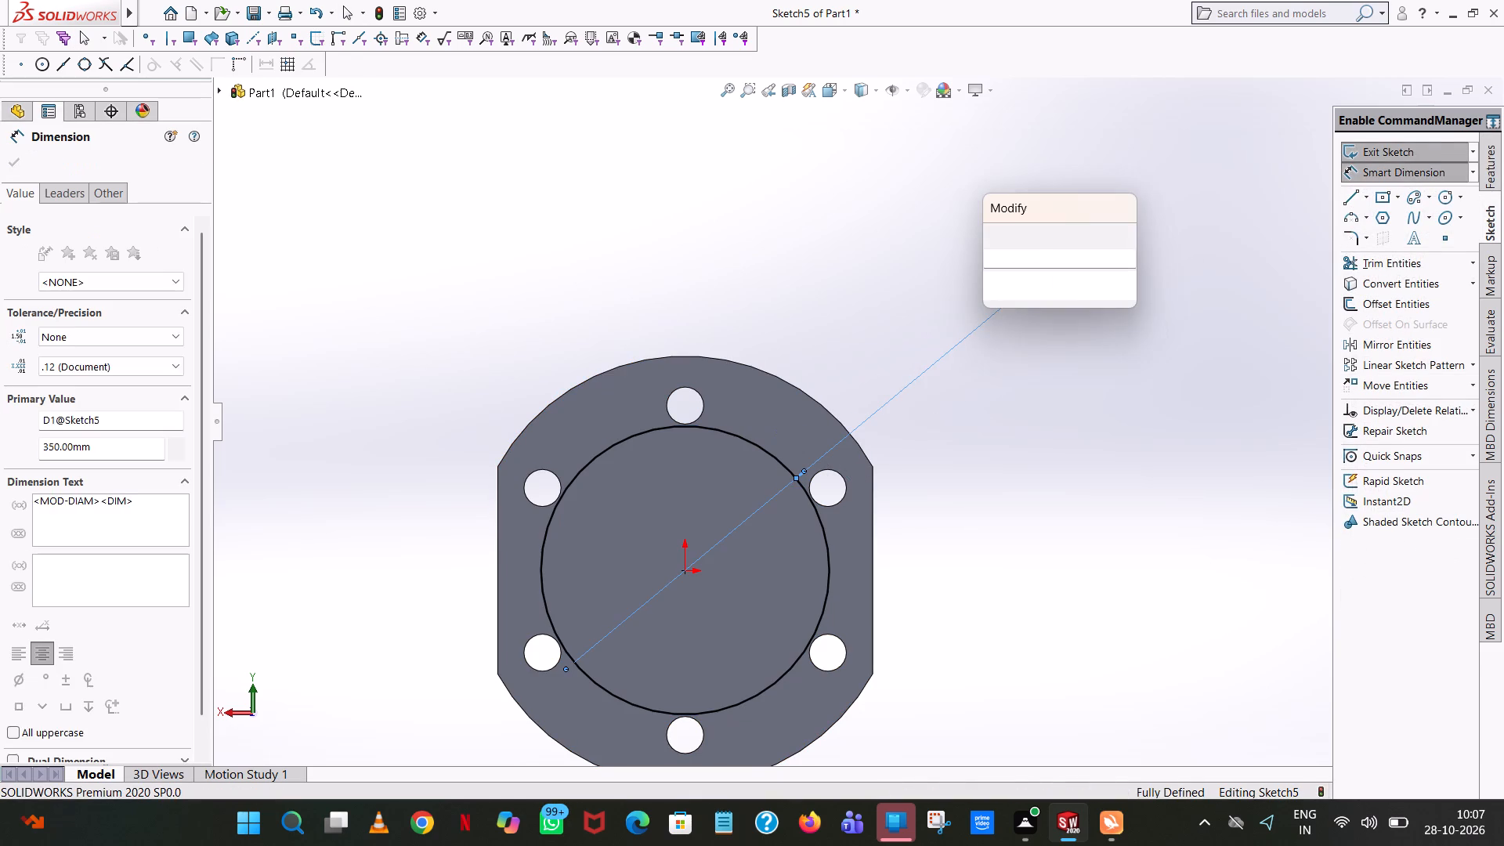
pyautogui.click(992, 238)
pyautogui.click(802, 262)
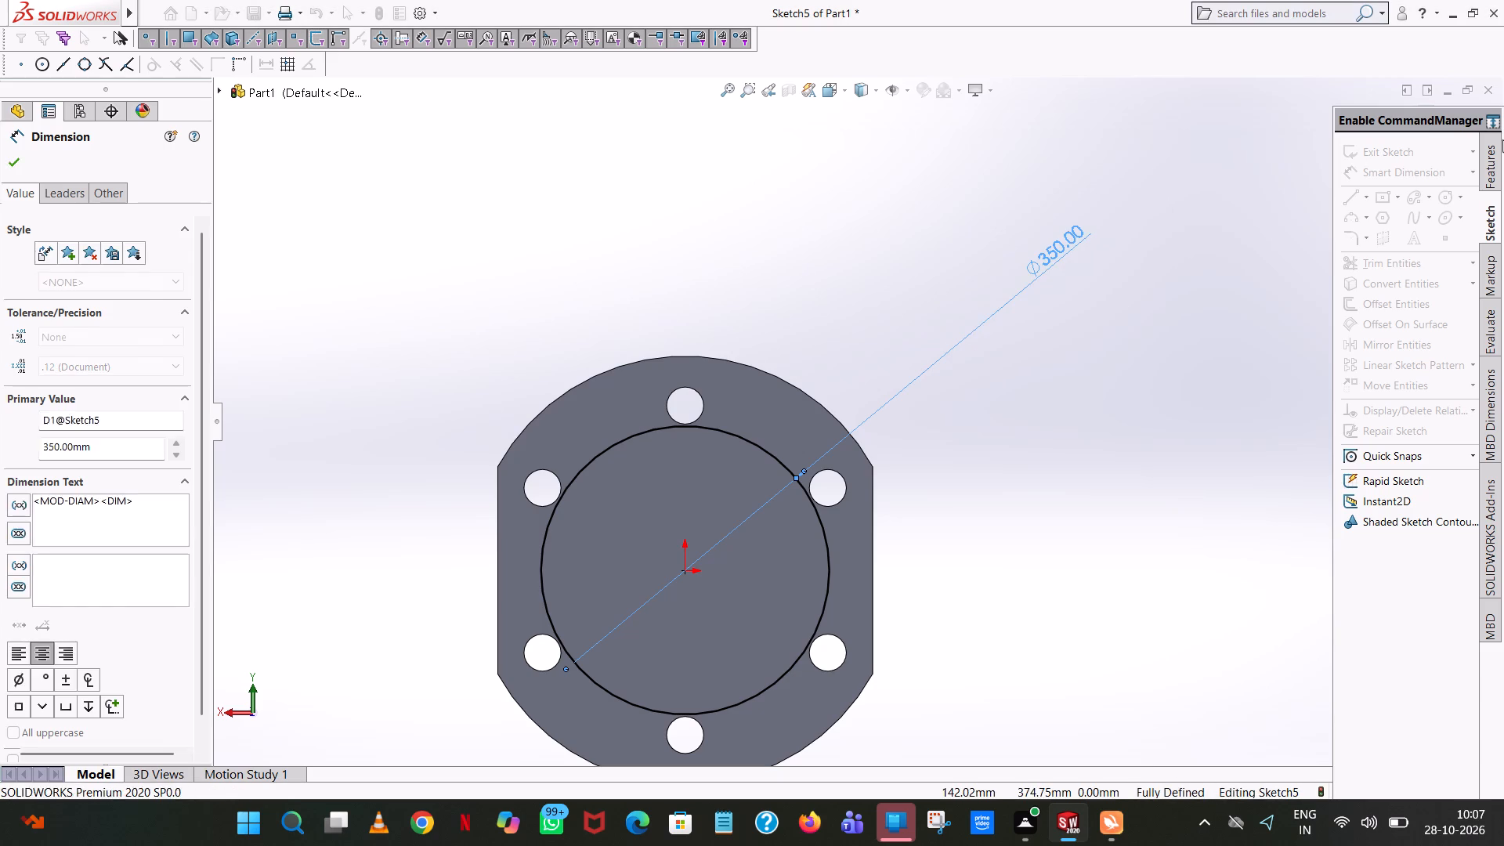
# Extrude the 350 mm circle as a blind boss 780-600 mm deep, outward from the flange and merged with the body.
pyautogui.click(1491, 161)
pyautogui.click(1414, 152)
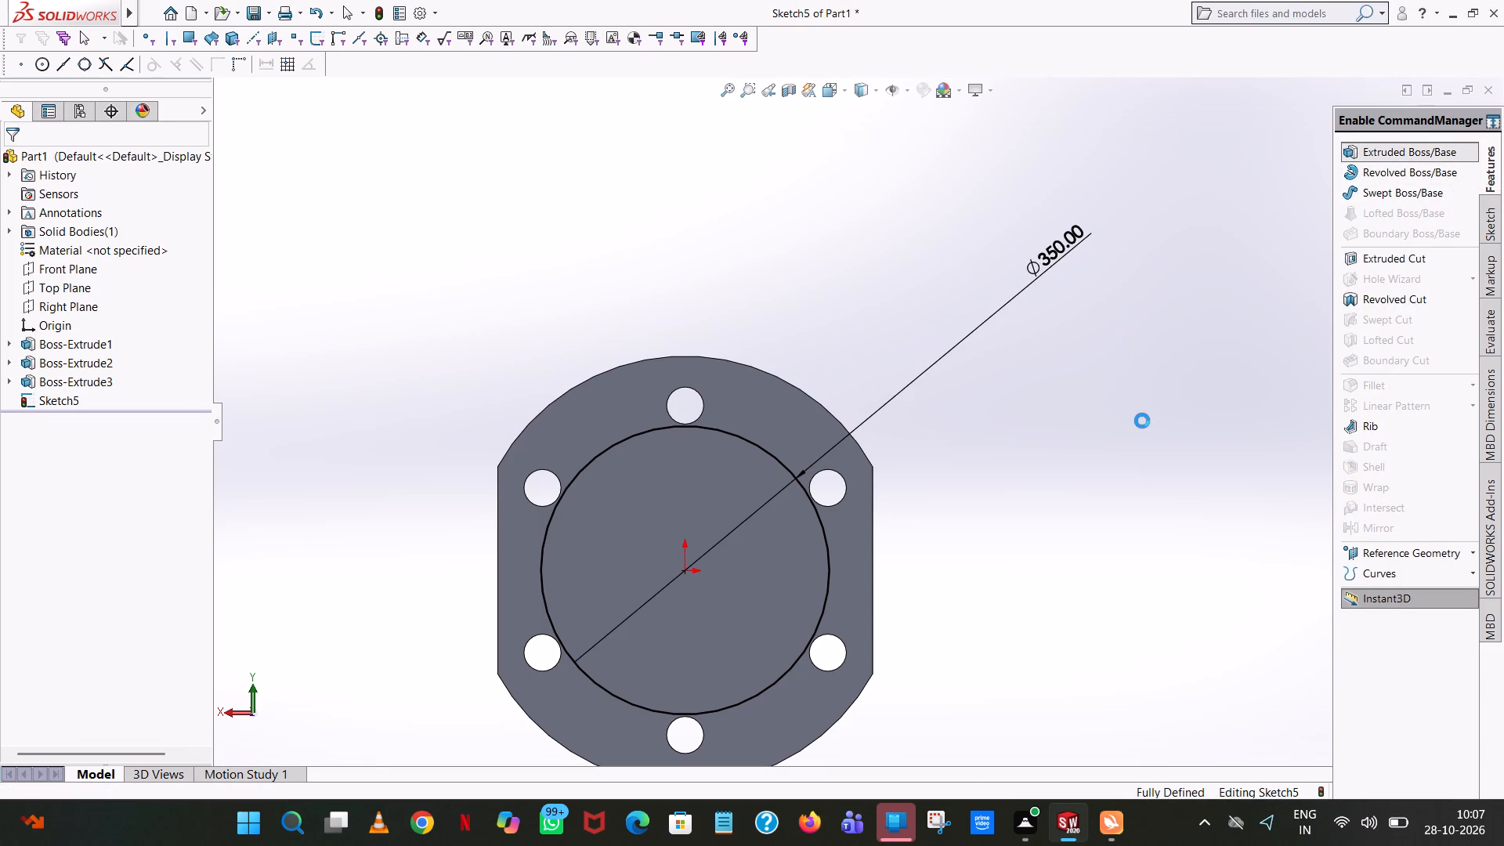
pyautogui.scroll(2, 1163, 398)
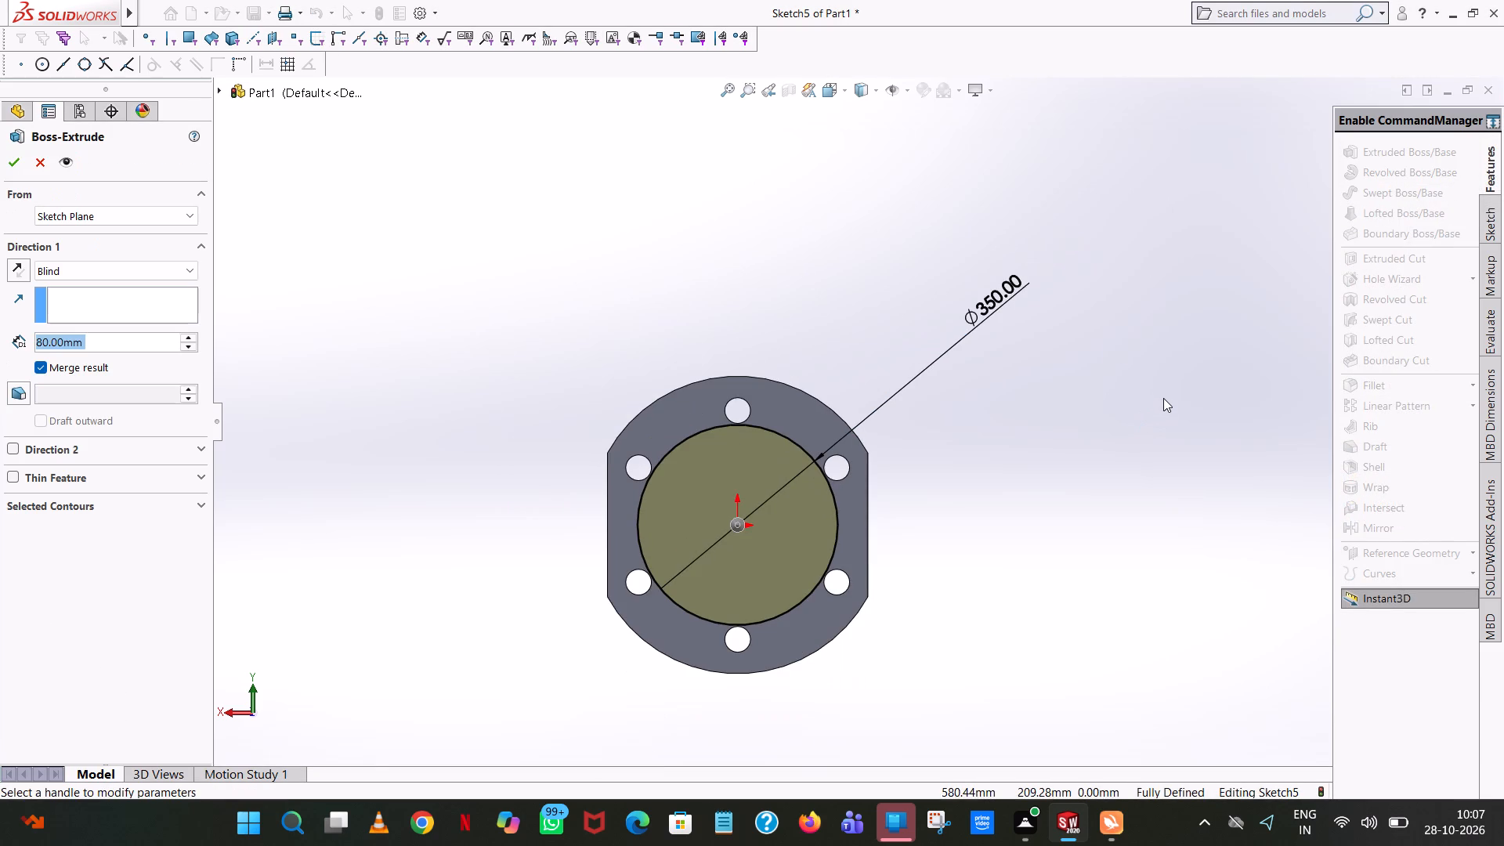
pyautogui.moveTo(1180, 421); pyautogui.dragTo(1343, 461, button='middle')
pyautogui.scroll(1, 1343, 461)
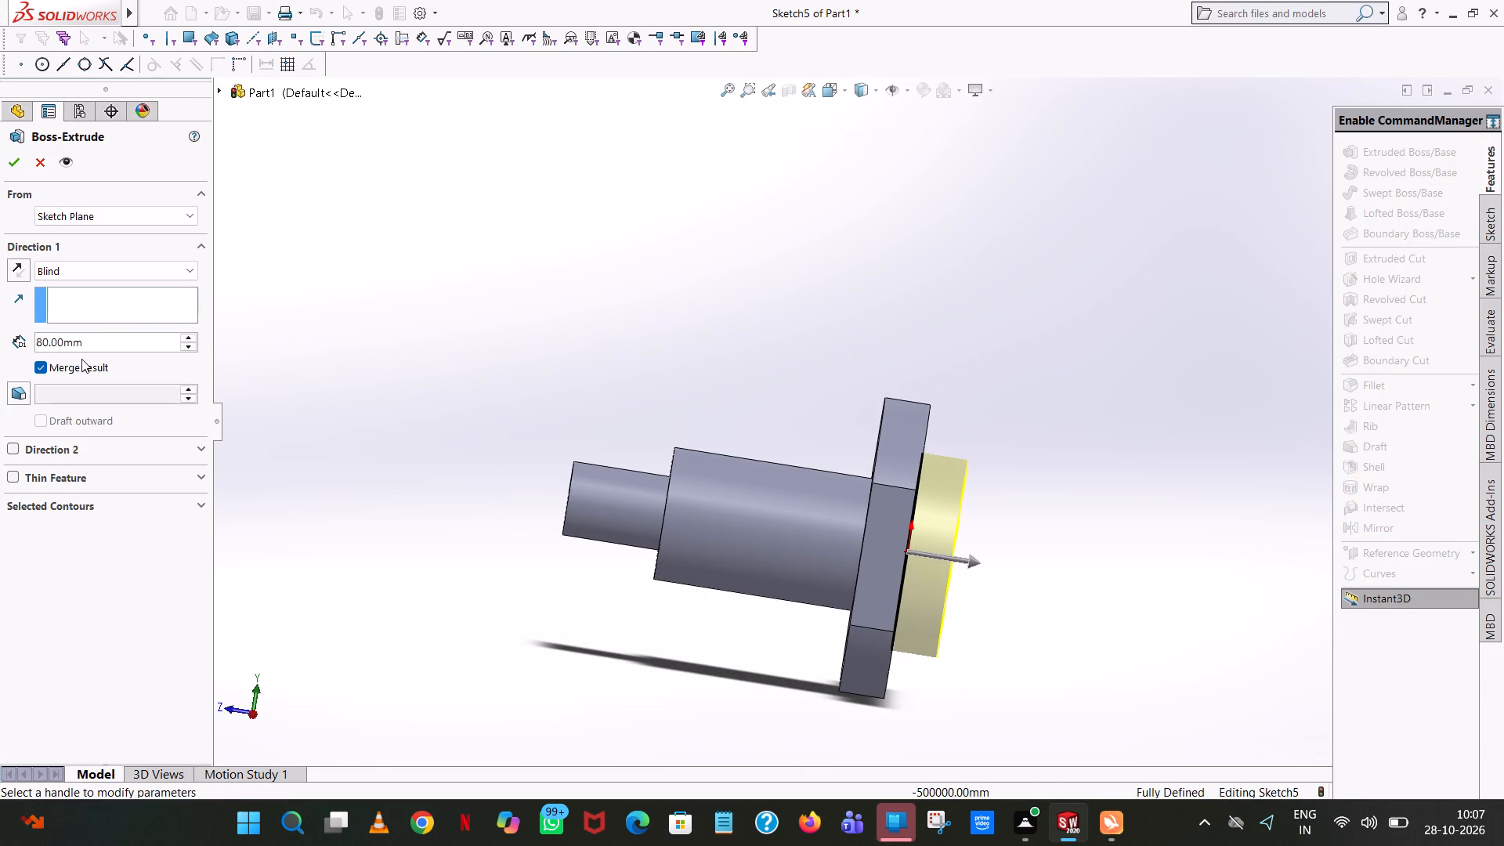
pyautogui.doubleClick(107, 341)
pyautogui.write('78')
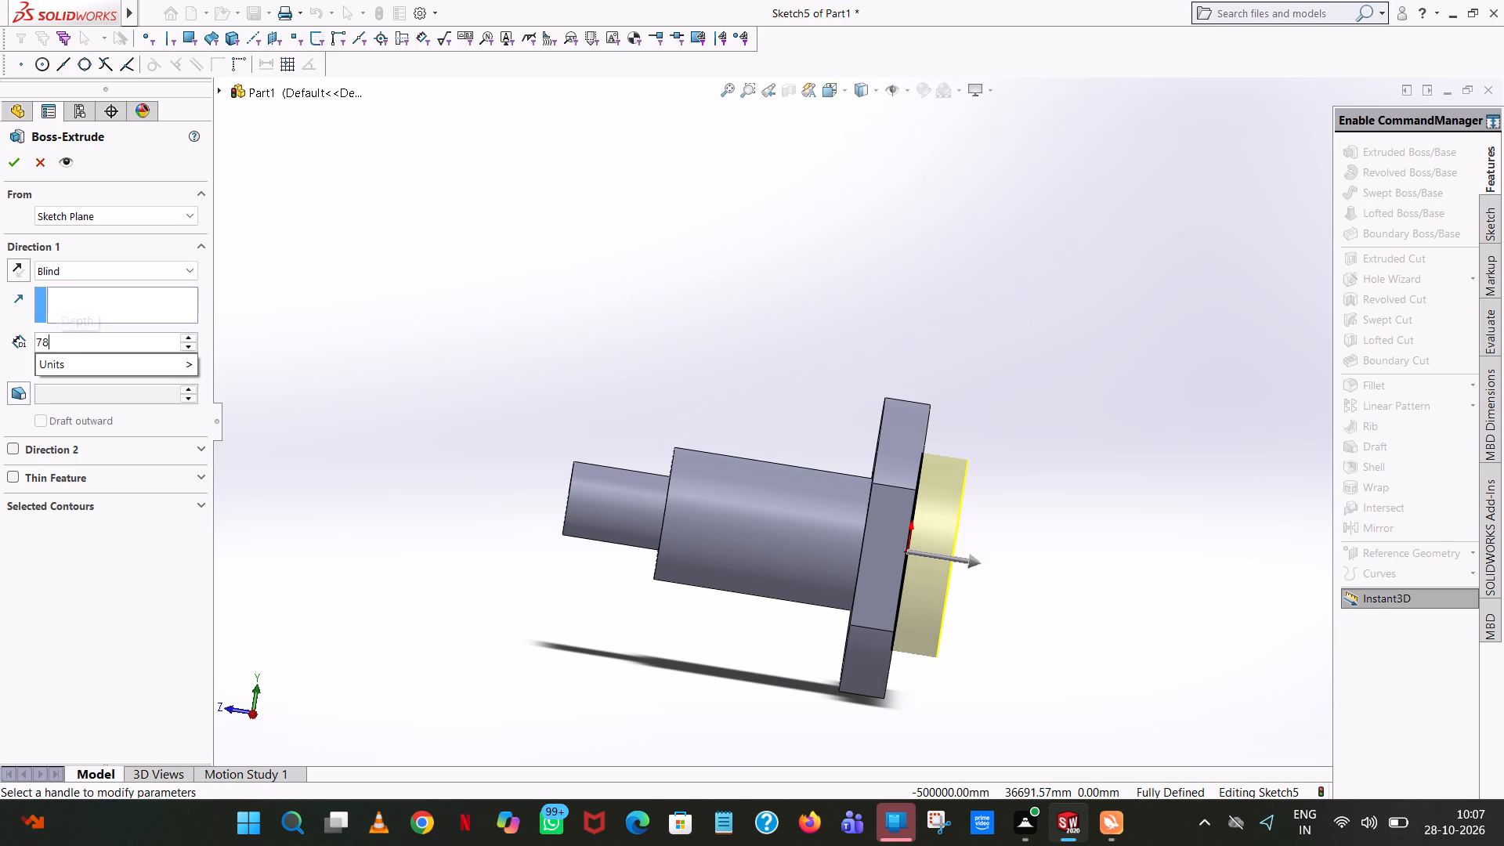
pyautogui.press('-')
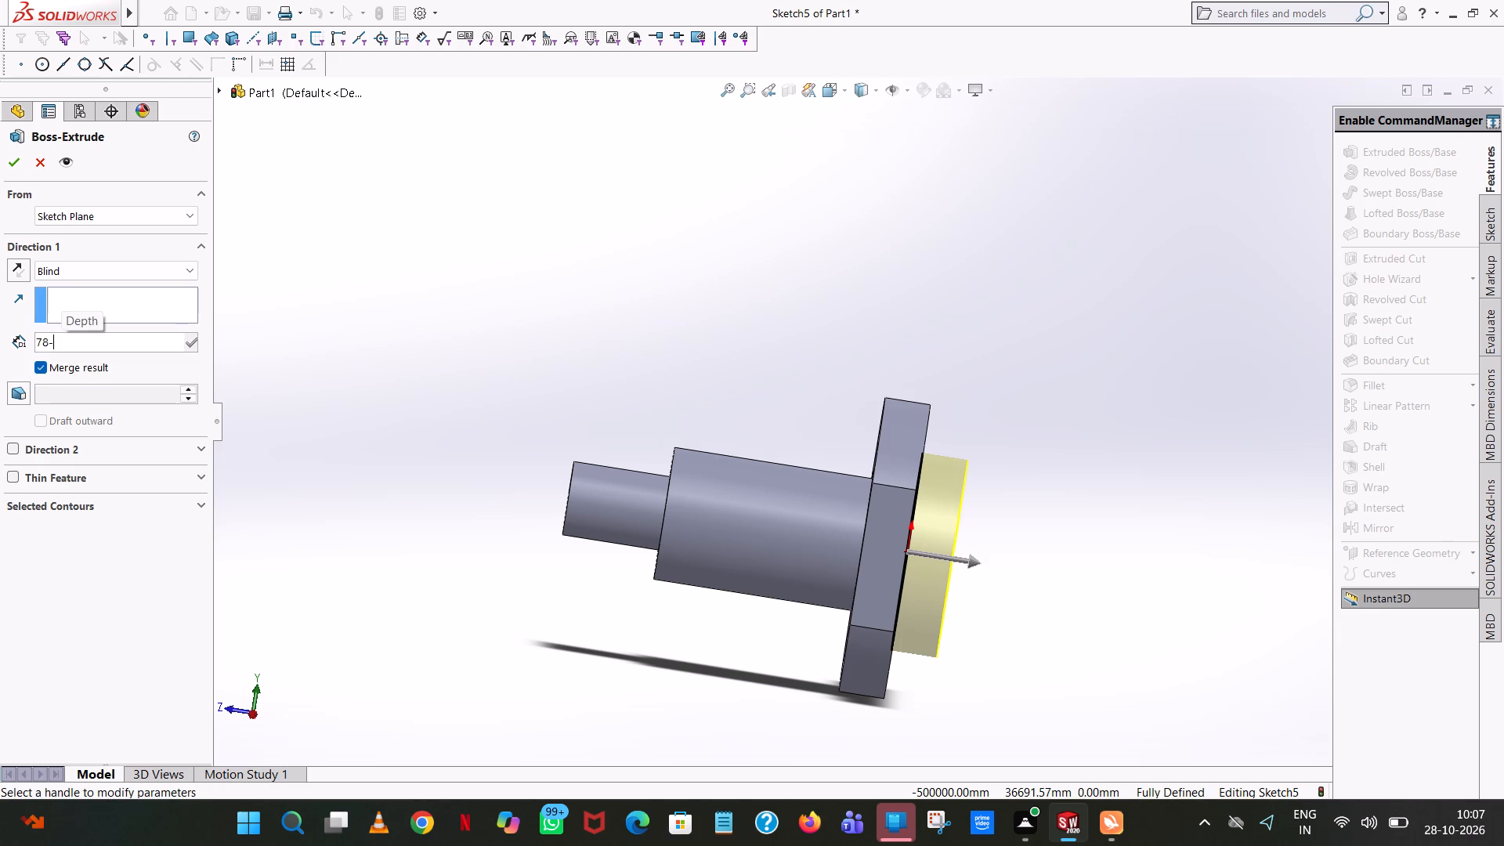
pyautogui.press('BackSpace')
pyautogui.press('0')
pyautogui.press('pagedown')
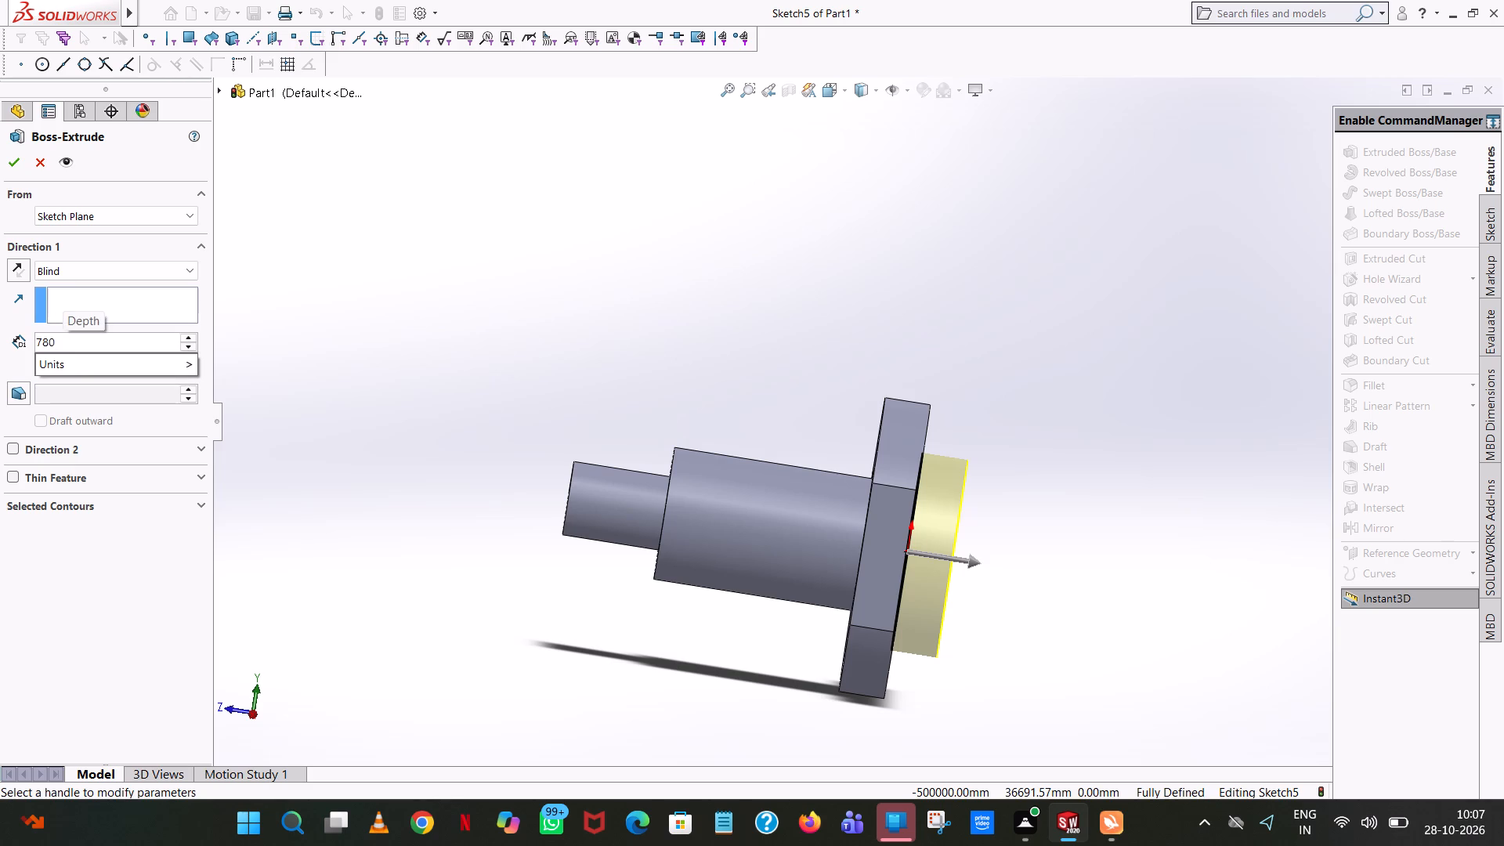
pyautogui.press('-')
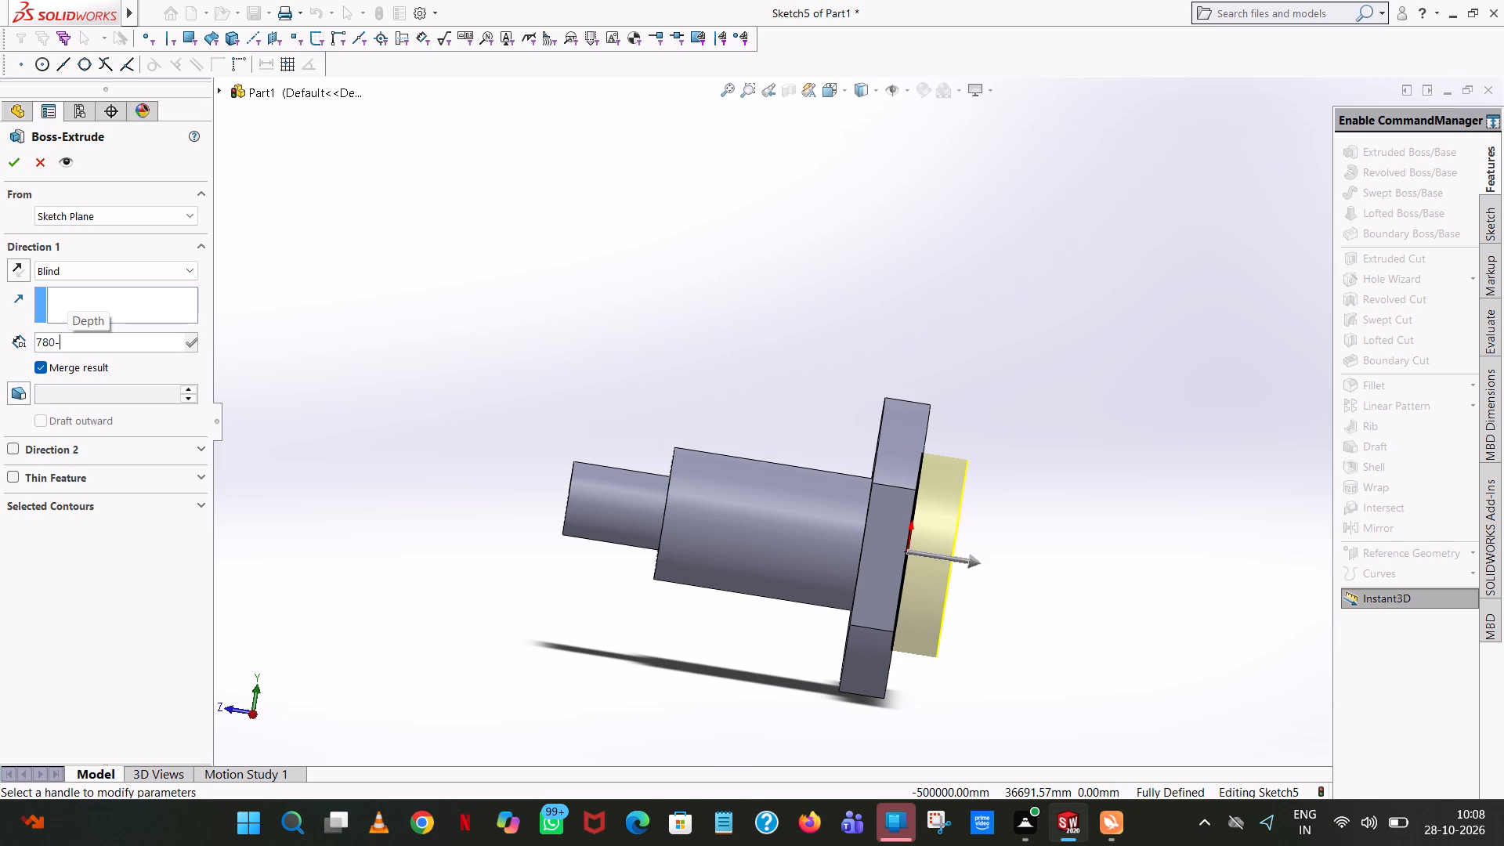
pyautogui.write('600')
pyautogui.press('Return')
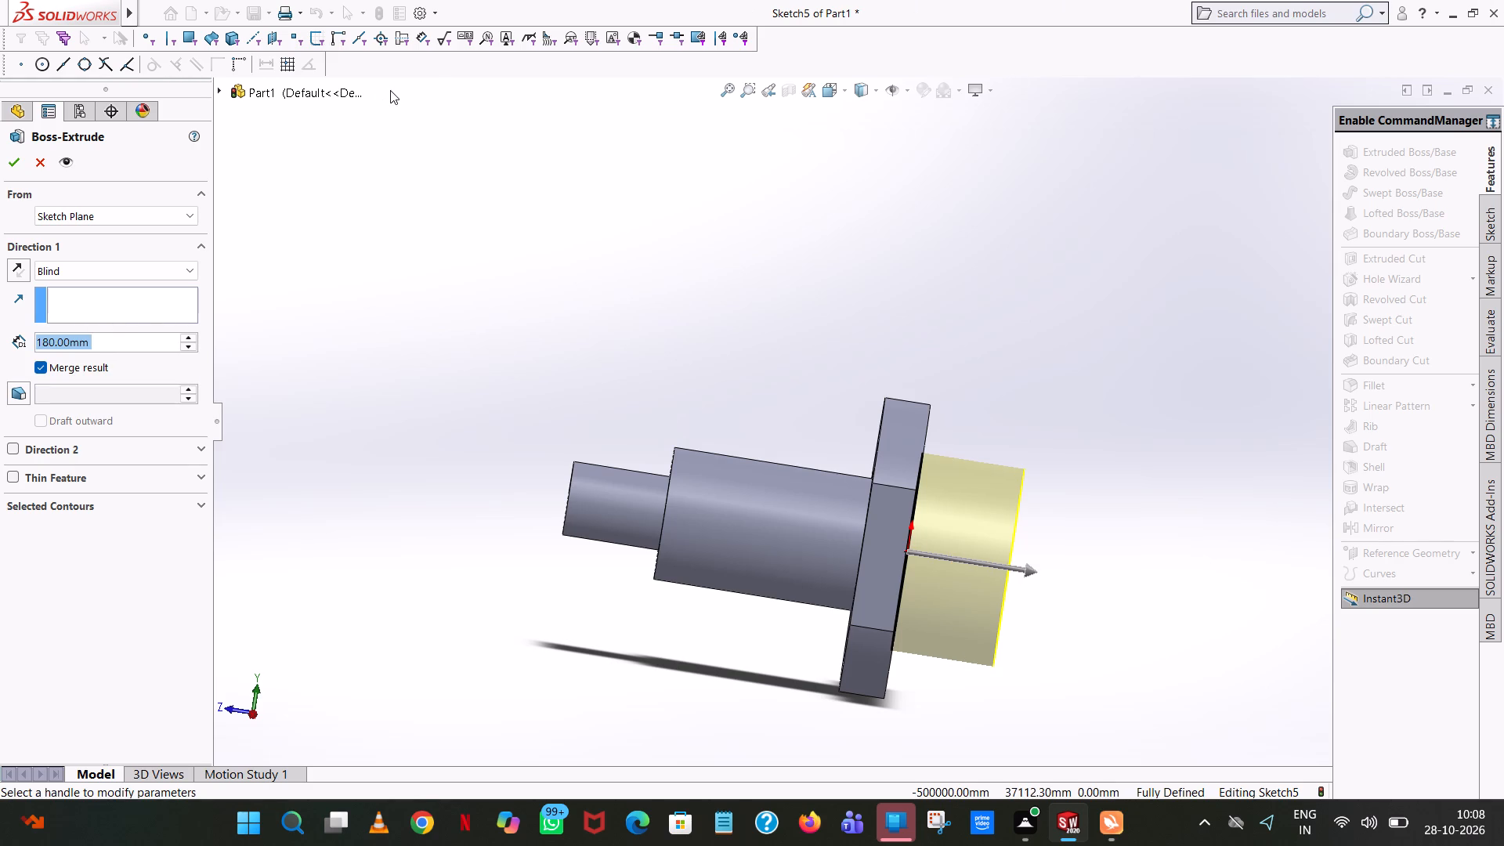
pyautogui.click(15, 167)
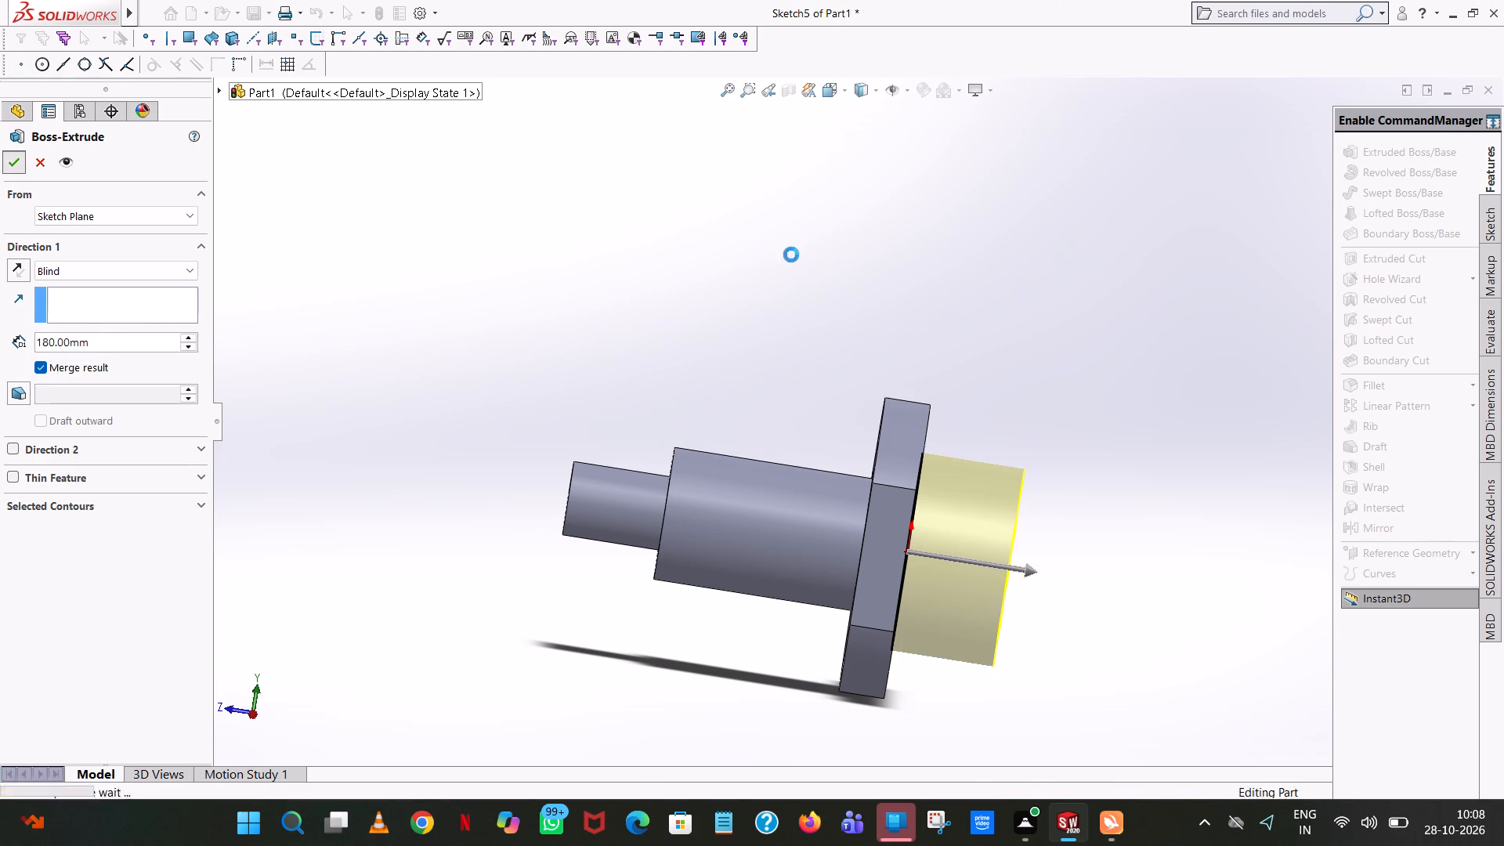
pyautogui.click(1061, 318)
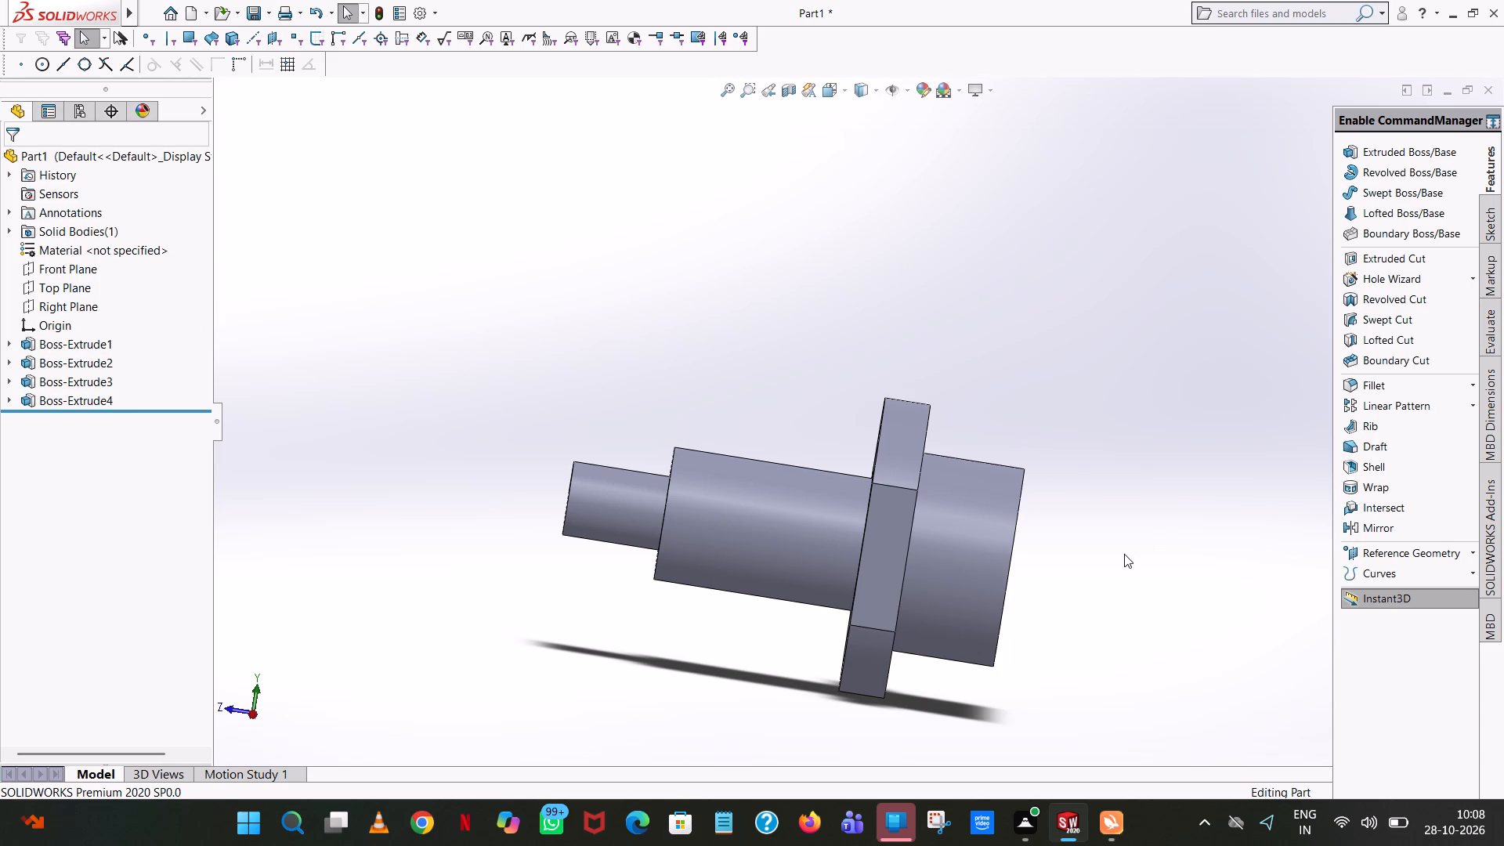
# Start a boss extrude sketch on the 350 mm boss's end face and draw an origin-centred circle with radius 220/2 mm.
pyautogui.scroll(1, 1098, 530)
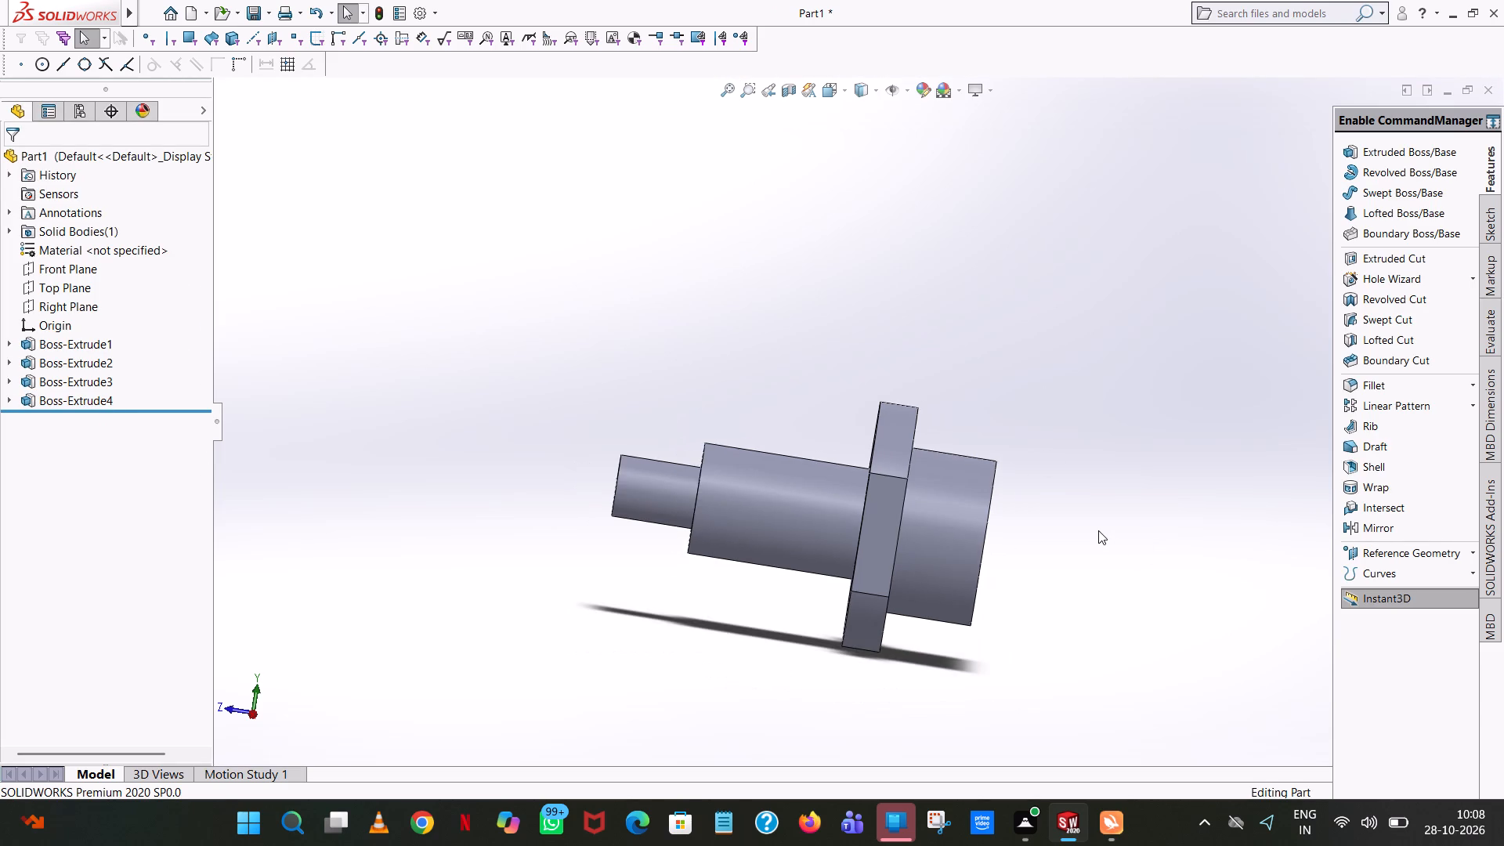
pyautogui.scroll(2, 1098, 530)
pyautogui.click(1388, 150)
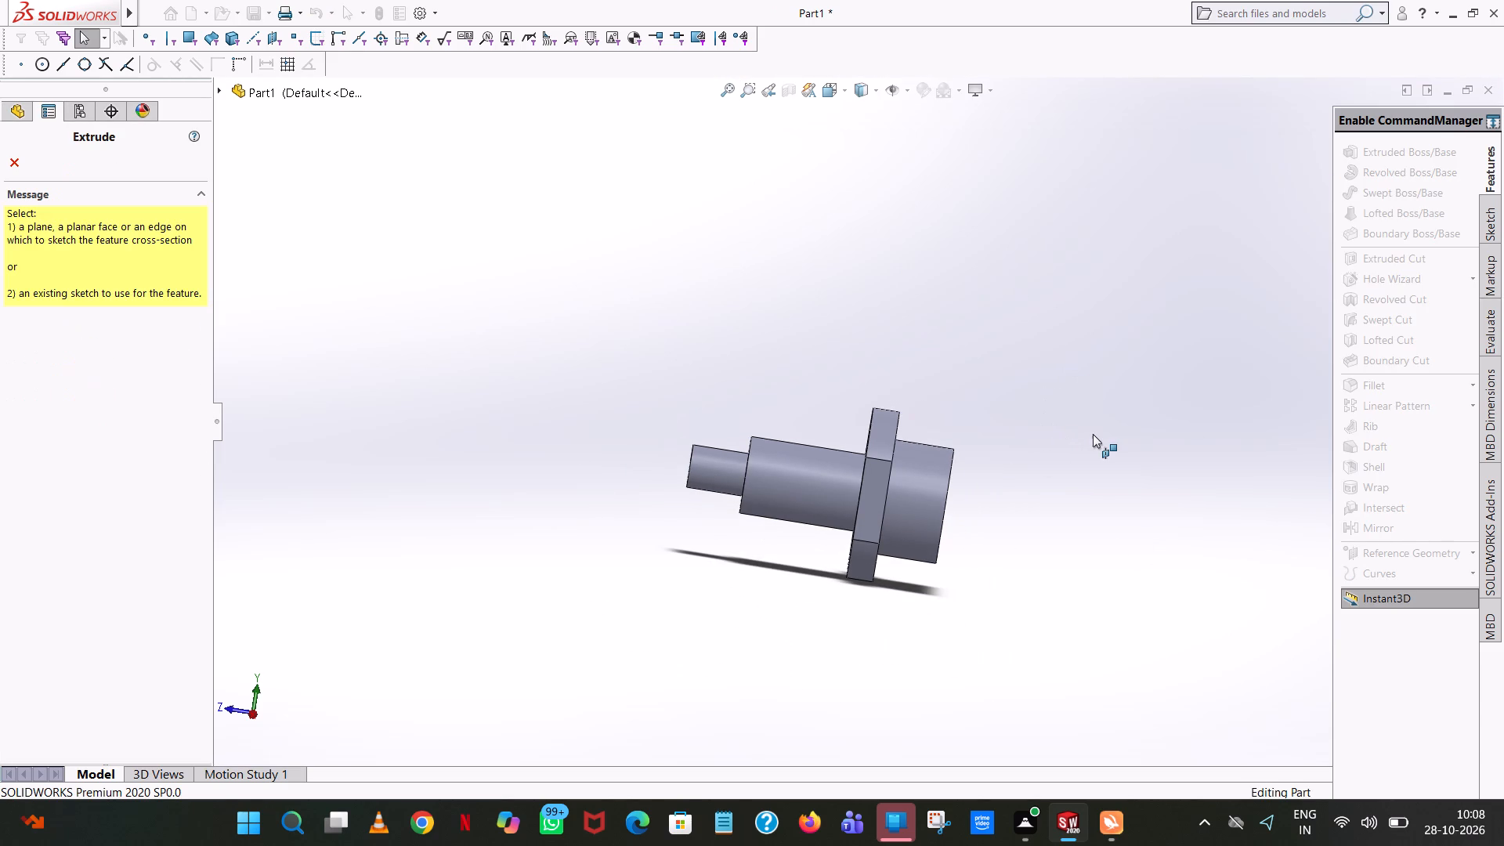
pyautogui.moveTo(1071, 501); pyautogui.dragTo(975, 444, button='middle')
pyautogui.click(913, 481)
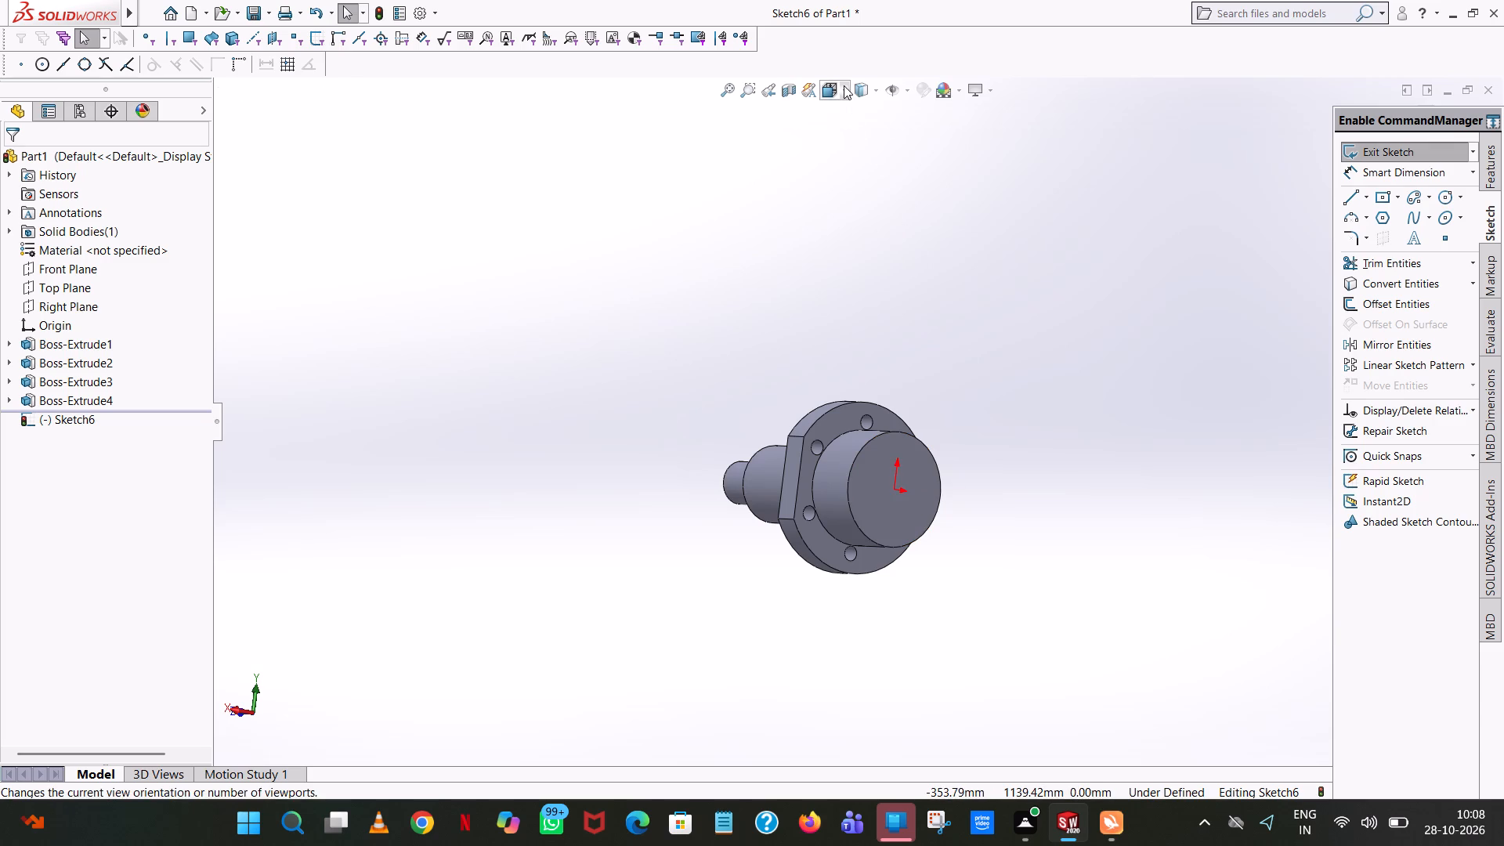
pyautogui.click(843, 85)
pyautogui.click(917, 179)
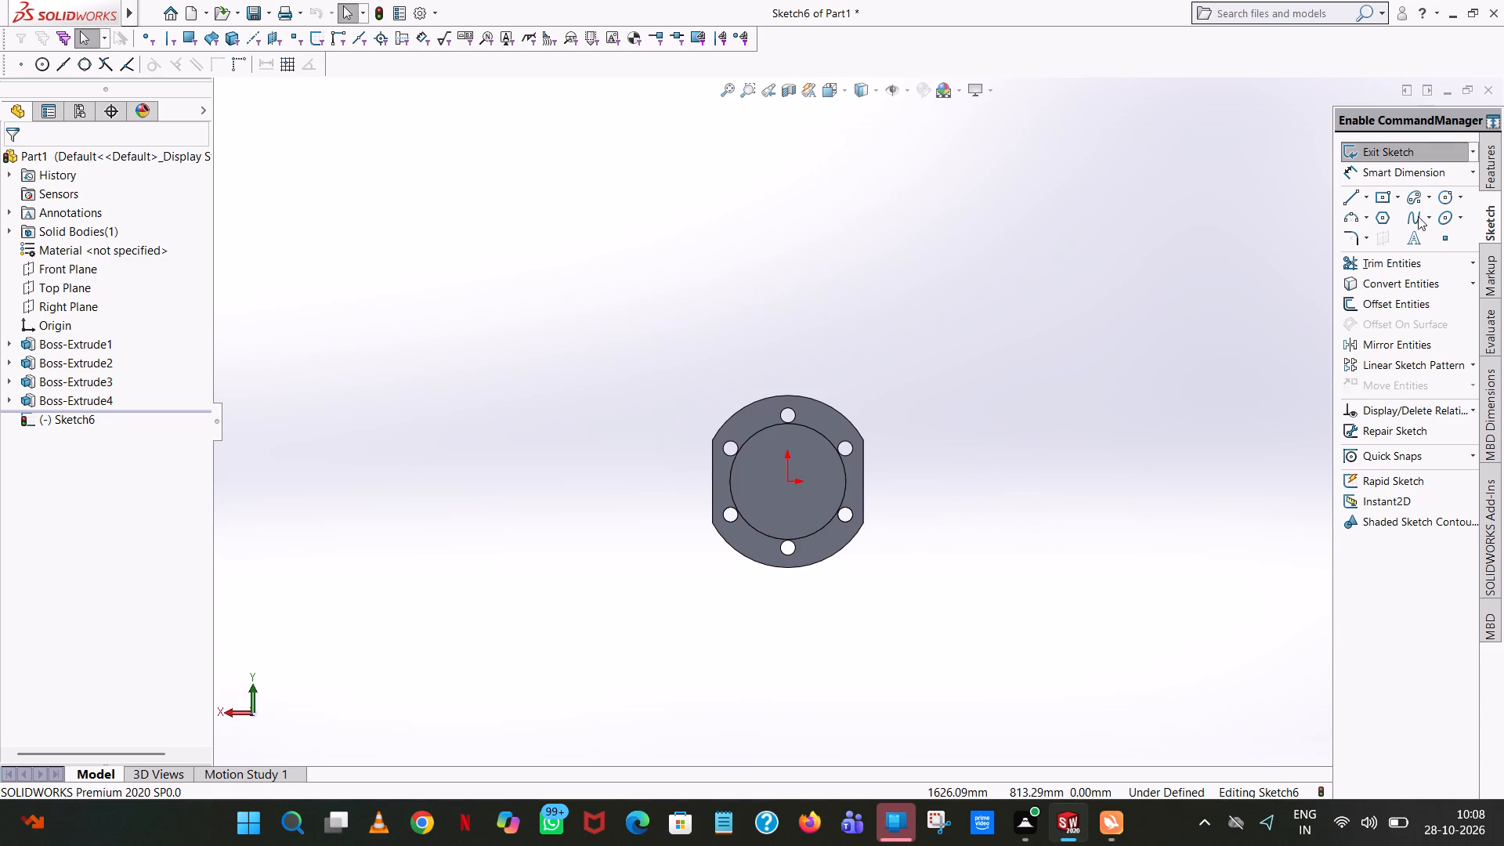
pyautogui.click(1444, 193)
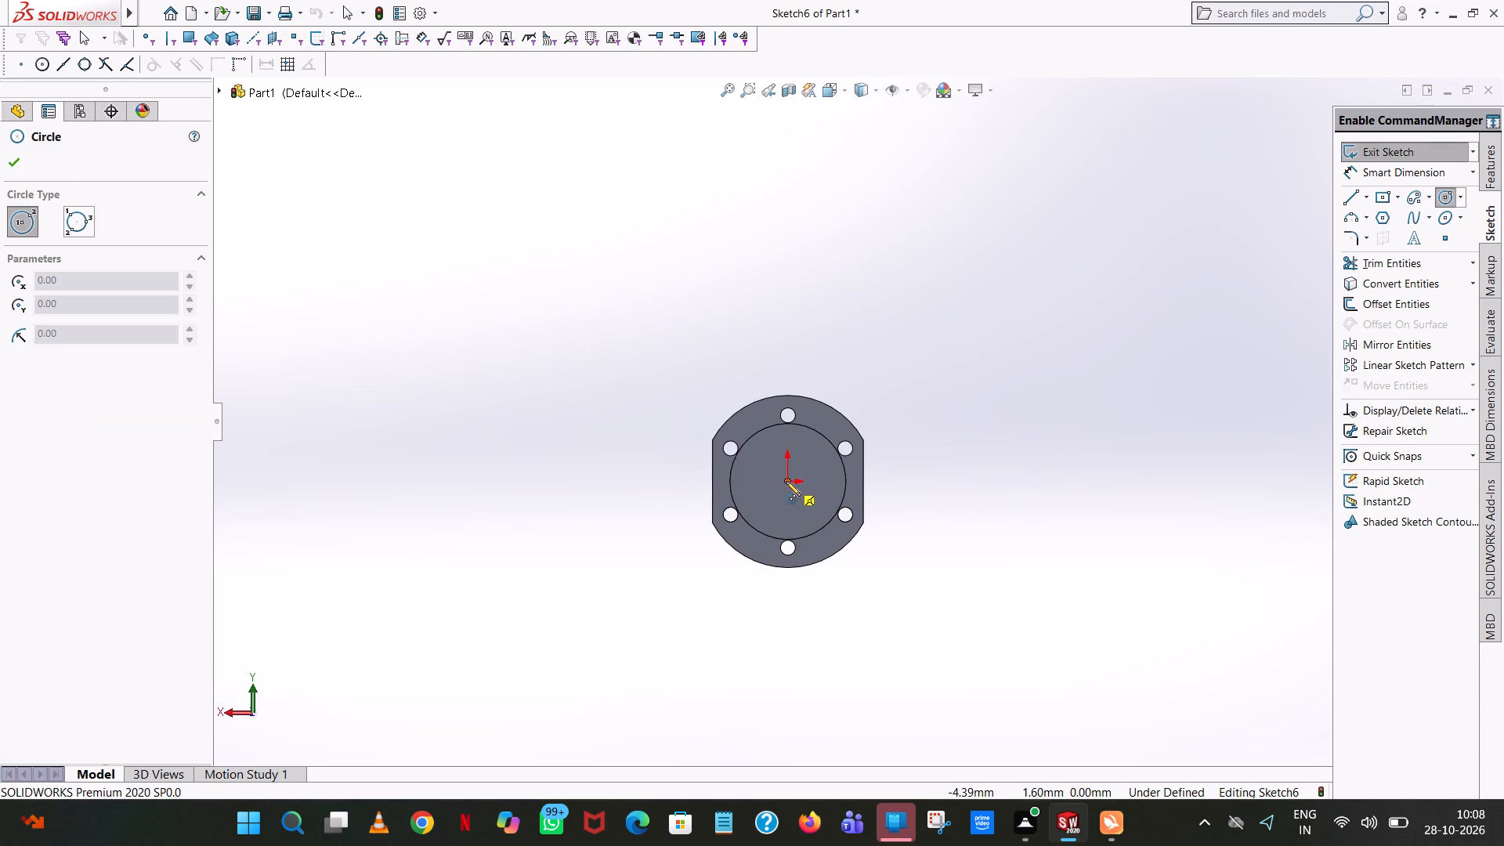
pyautogui.click(786, 482)
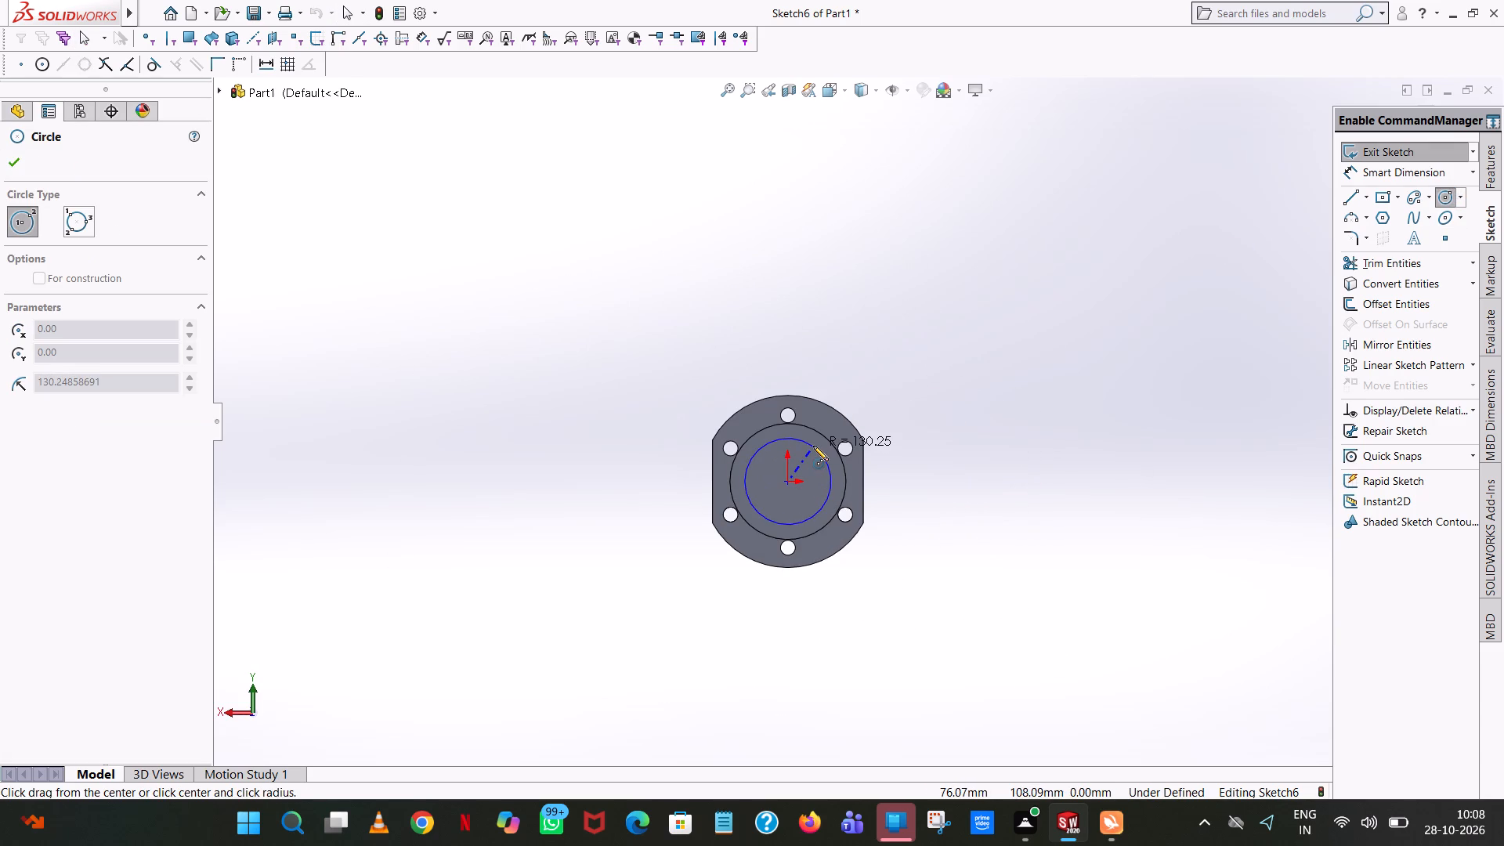
pyautogui.scroll(-3, 813, 446)
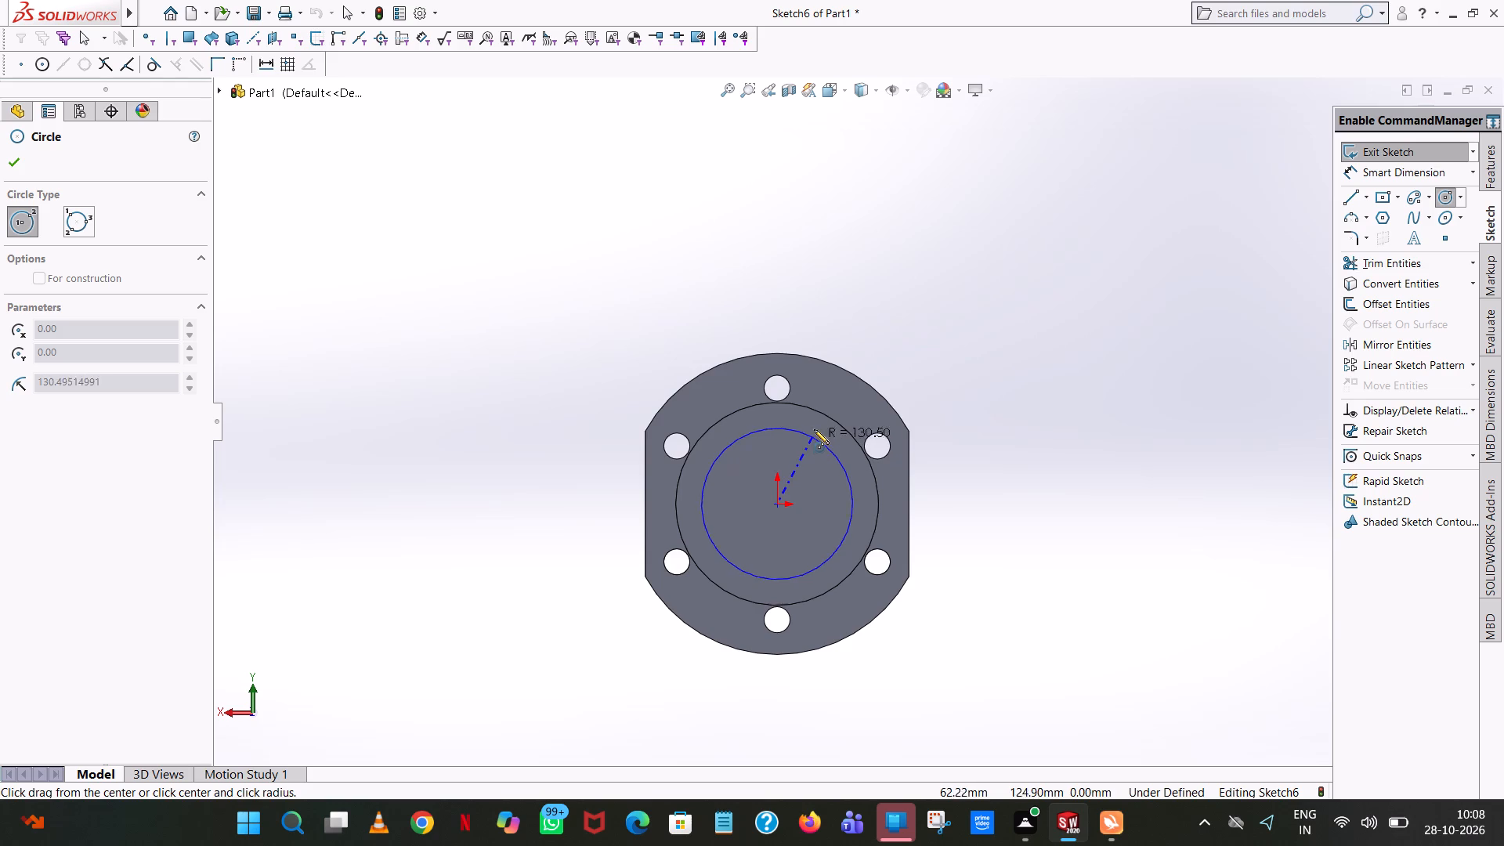
pyautogui.click(827, 430)
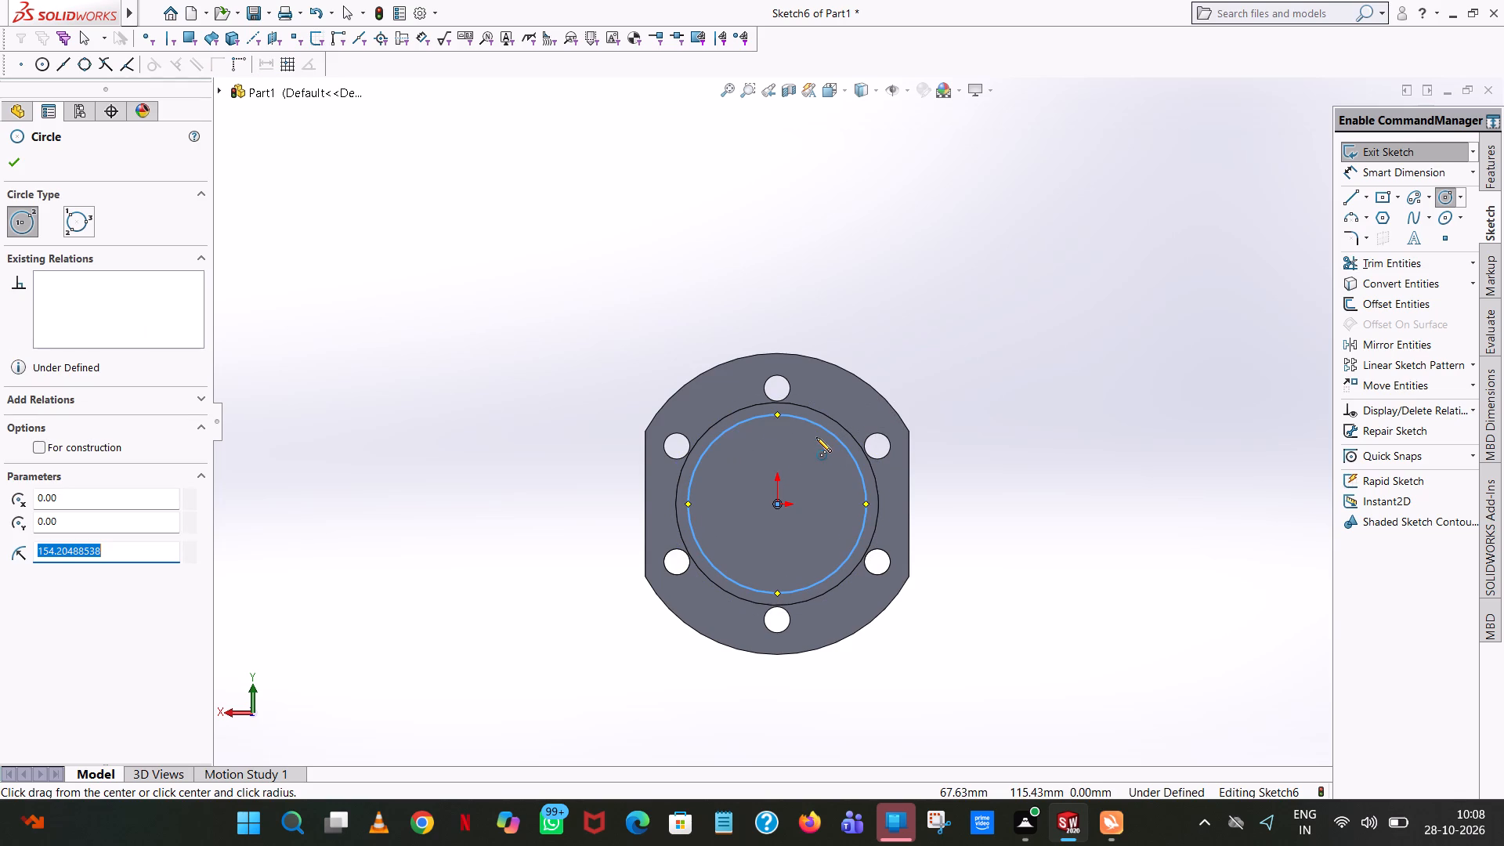
pyautogui.write('220/2')
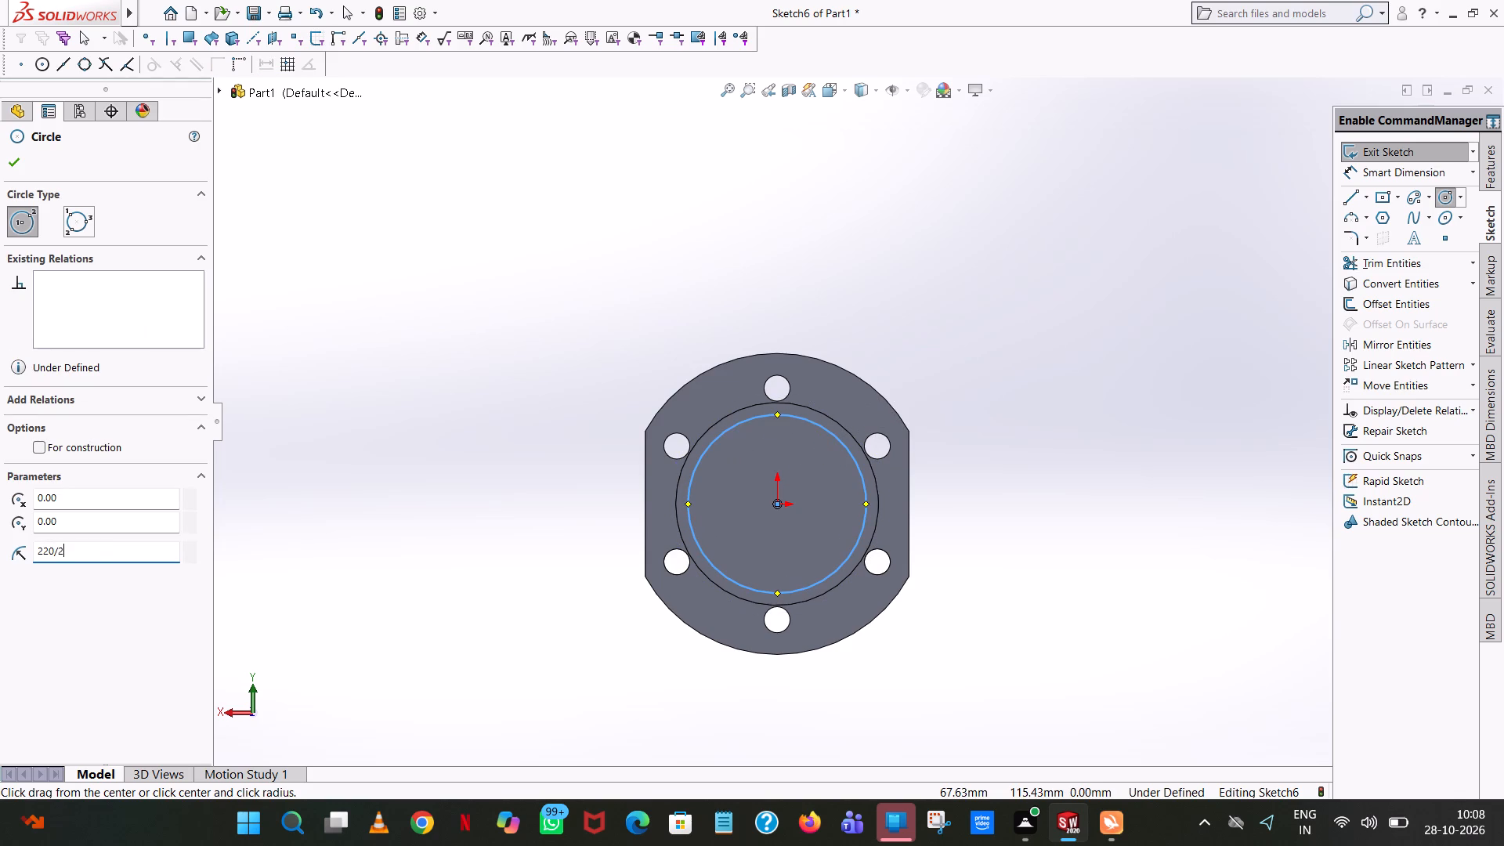
pyautogui.press('Return')
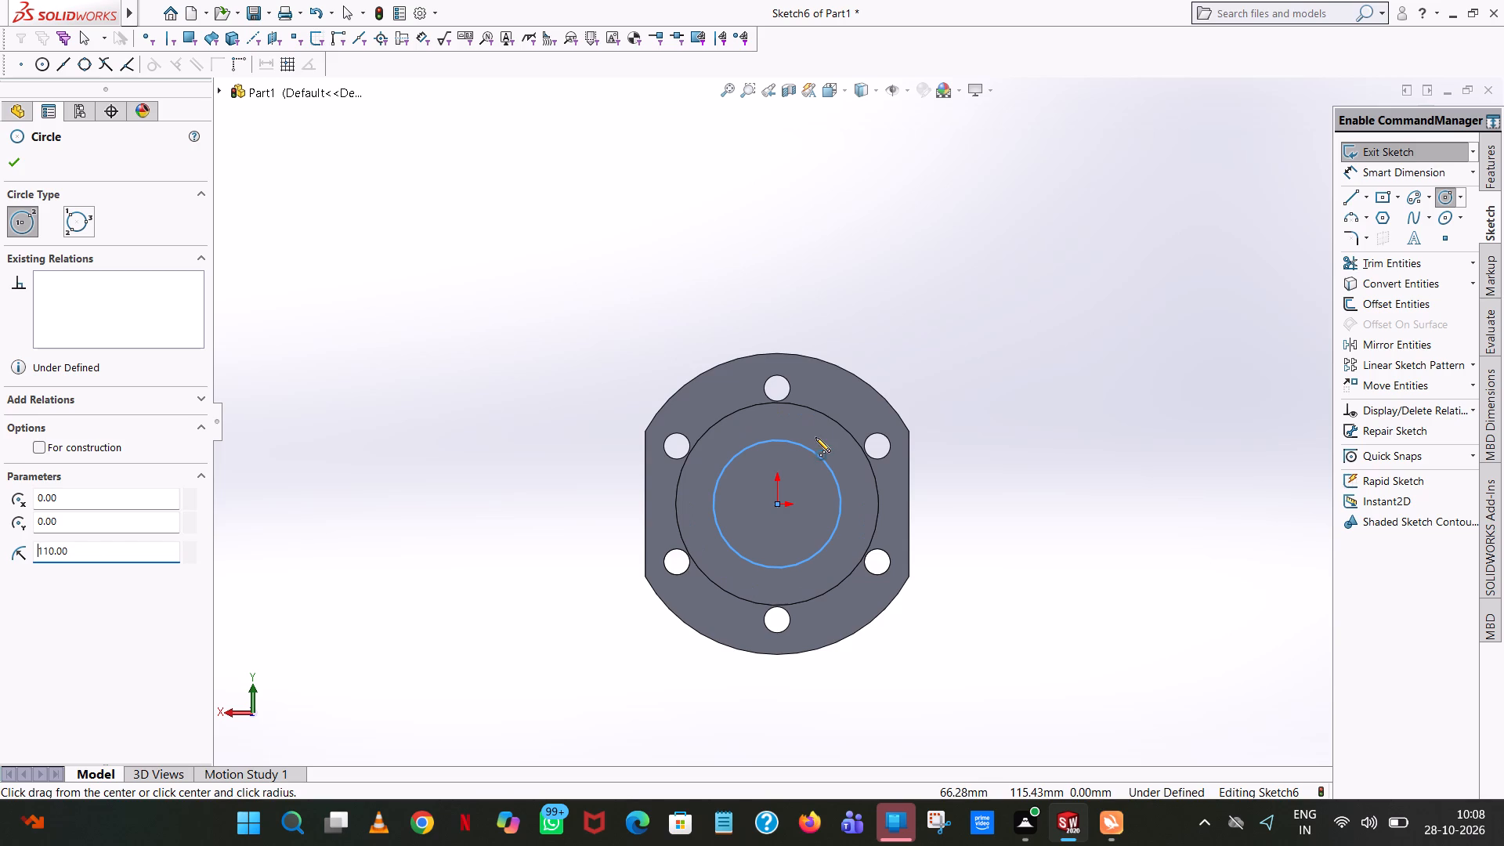
pyautogui.rightClick(953, 242)
pyautogui.click(978, 252)
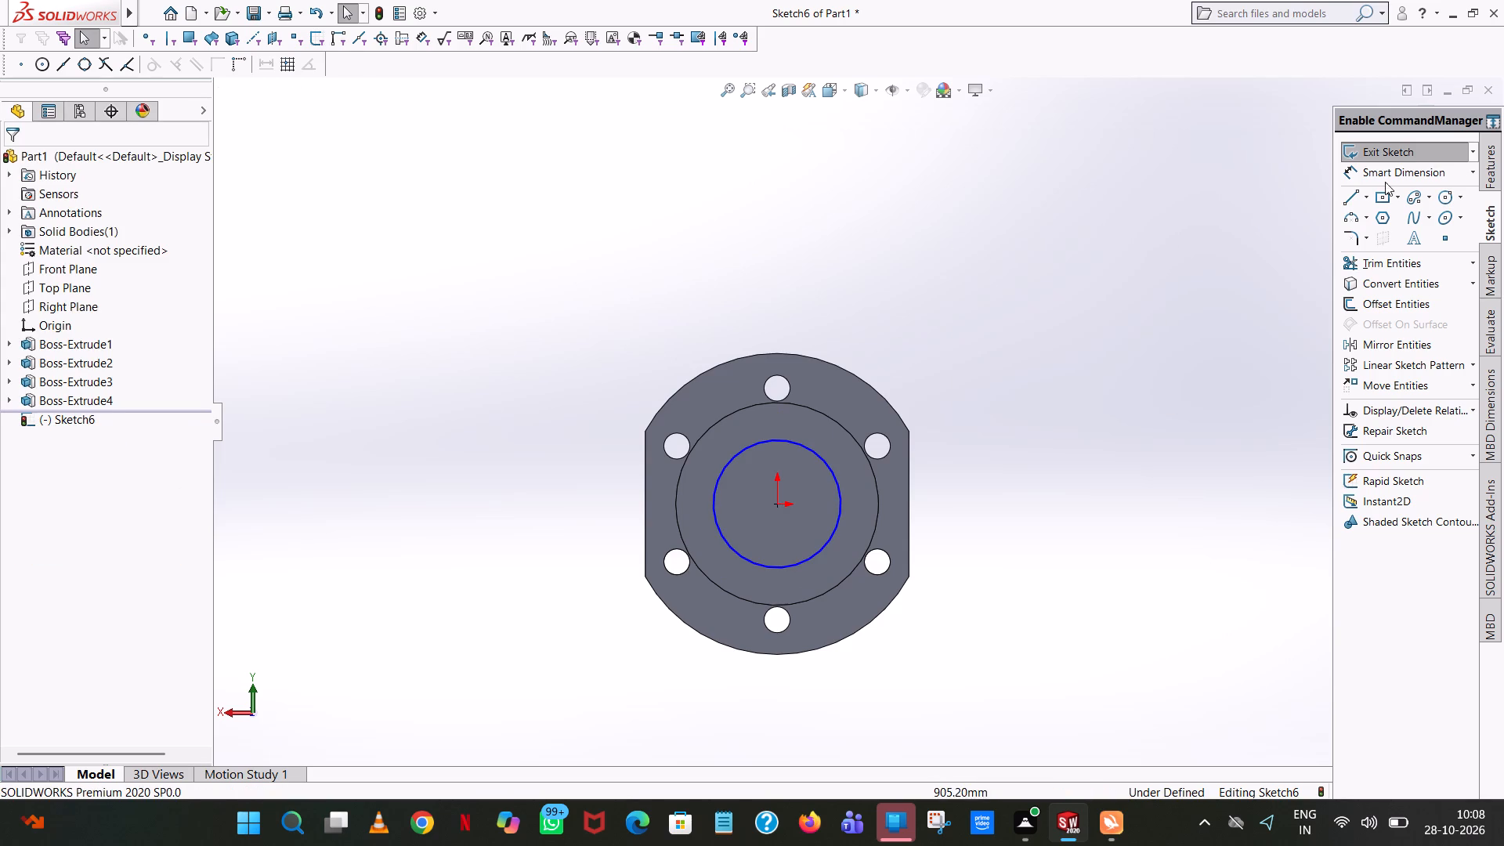
# Dimension the diameter of the new circle on the boss's end face, placing the dimension above and outside the flange.
pyautogui.click(1441, 170)
pyautogui.click(788, 440)
pyautogui.click(441, 219)
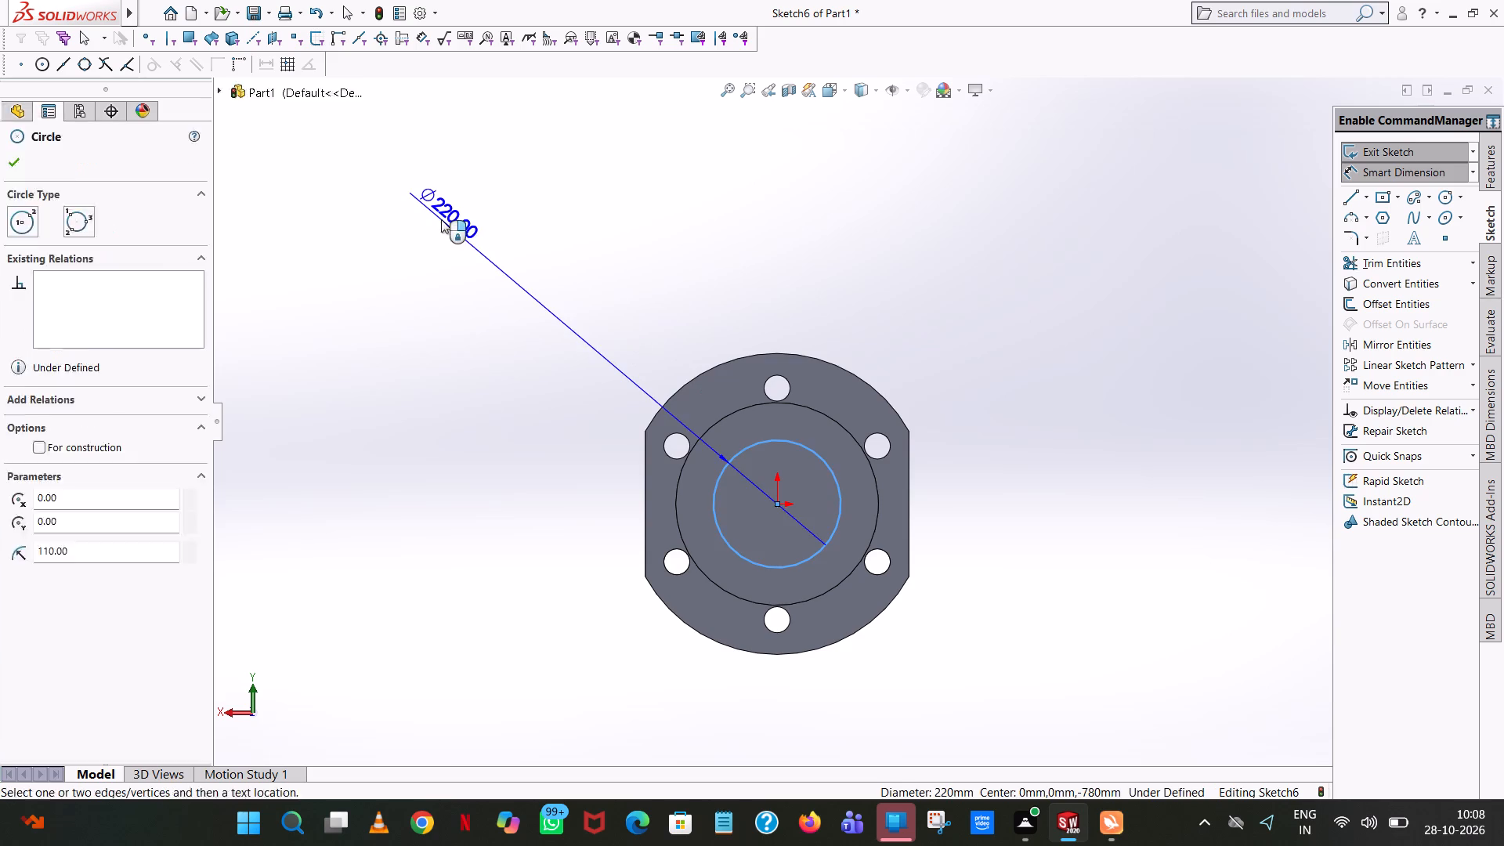
pyautogui.click(371, 188)
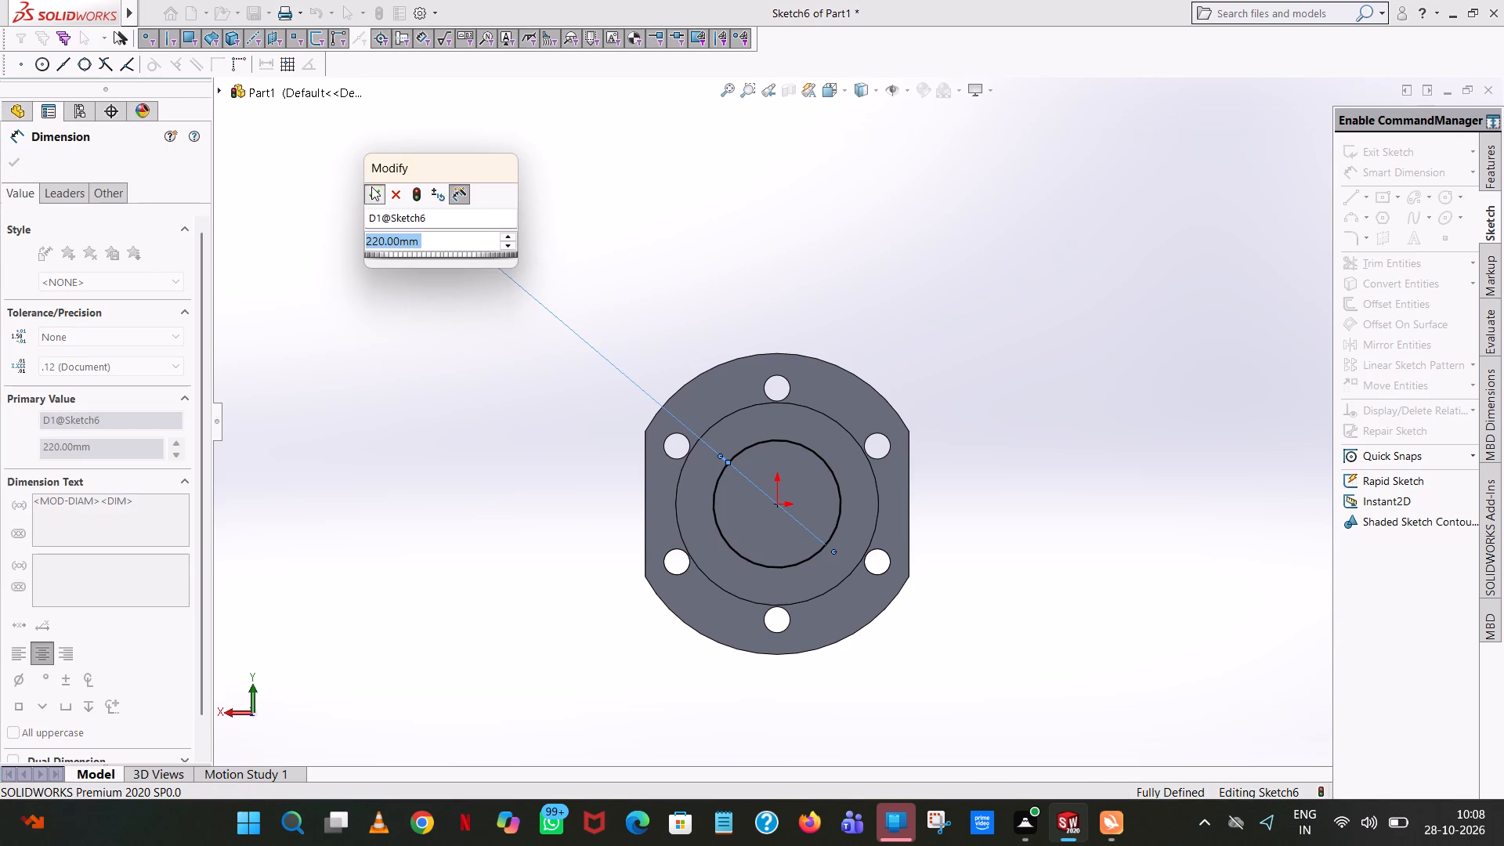
pyautogui.click(798, 186)
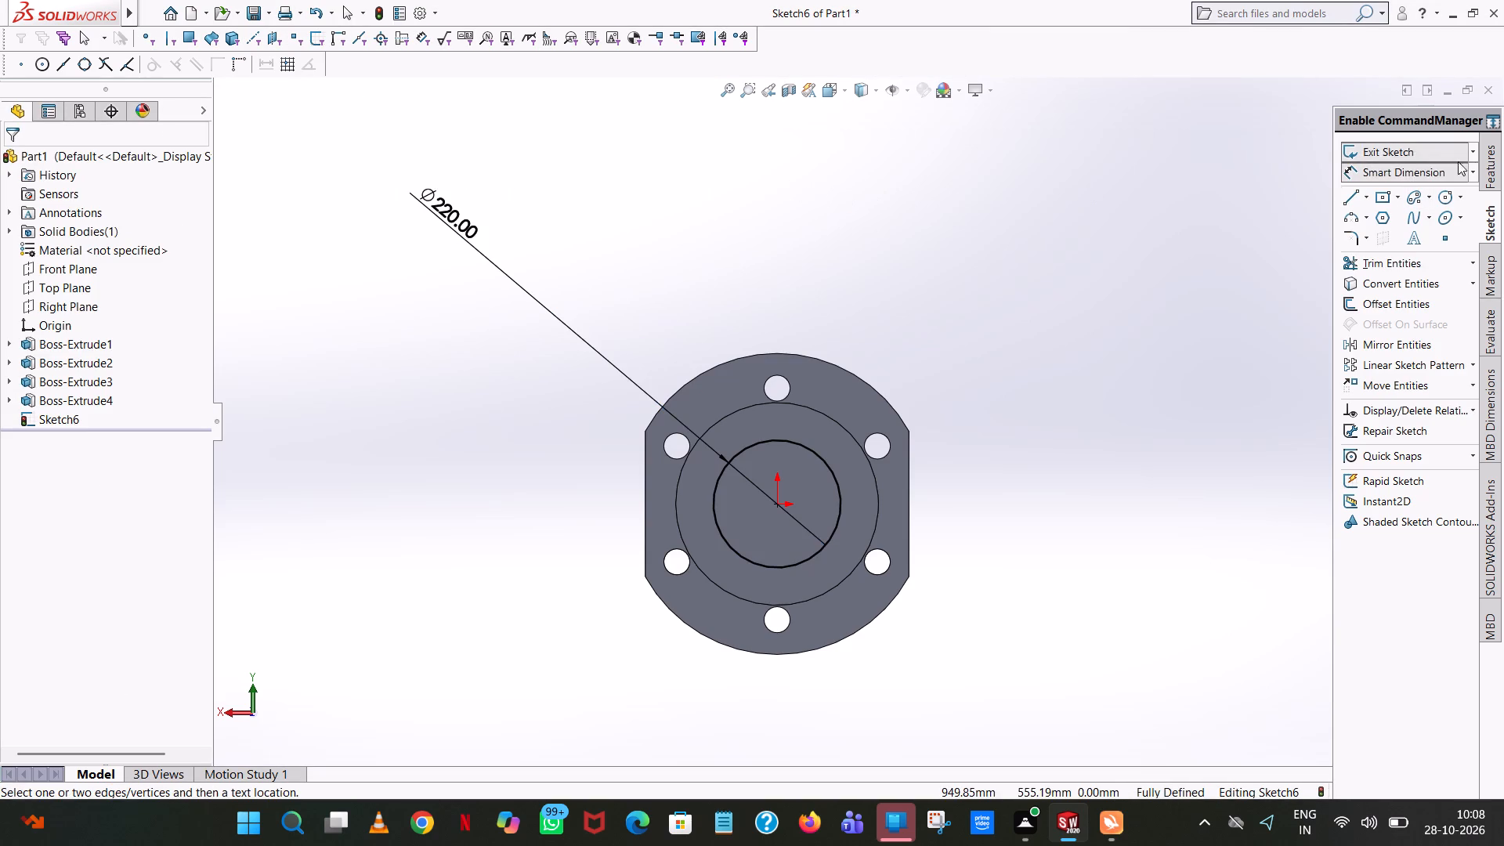
# Extrude the 220 mm circle as a blind boss 980-780 mm deep, outward from the 350 mm boss and merged with the body.
pyautogui.click(1488, 168)
pyautogui.click(1431, 154)
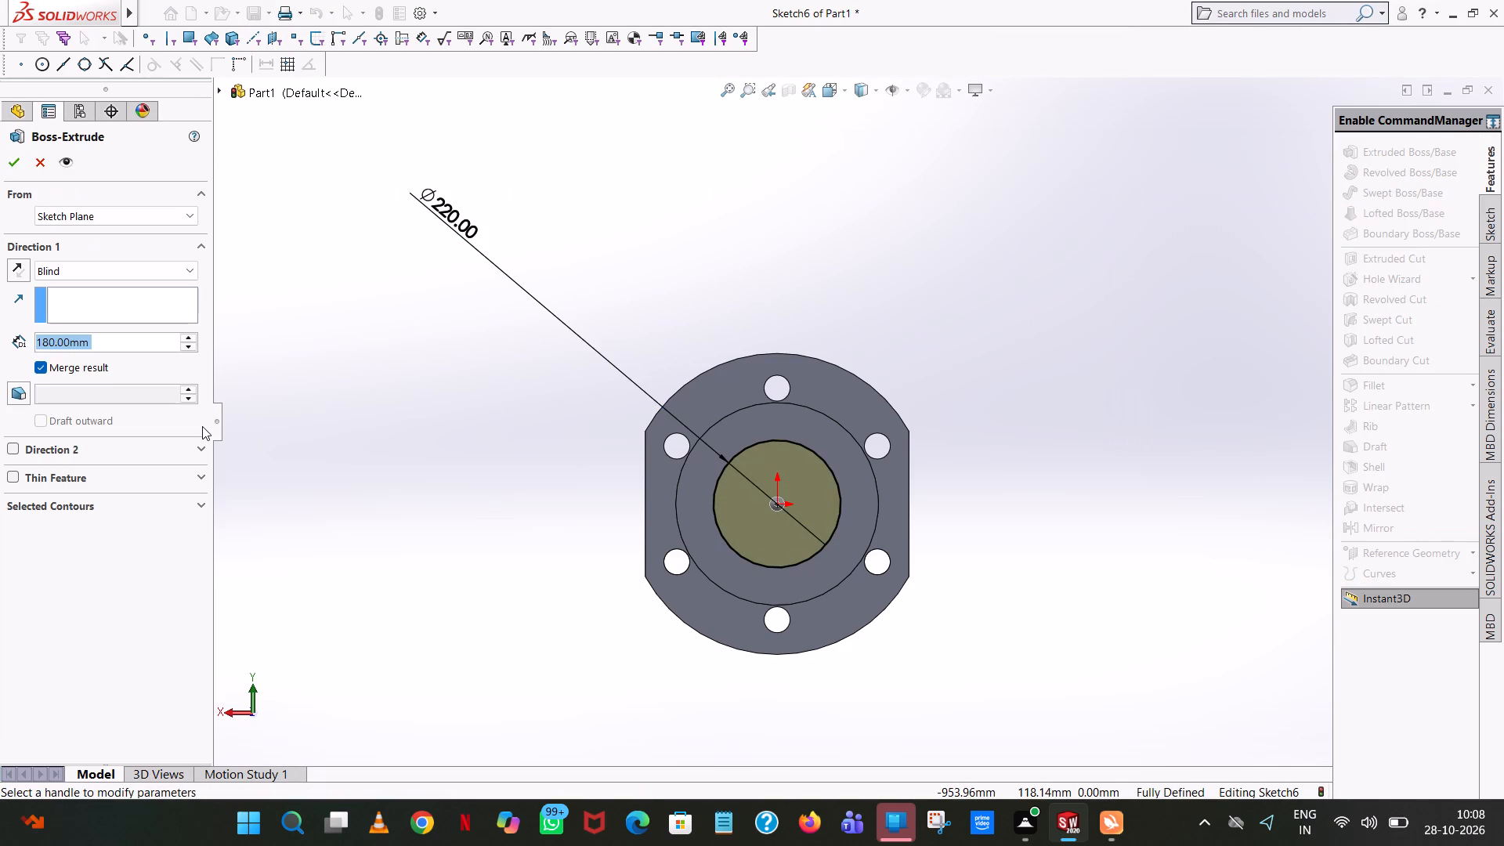
pyautogui.write('980')
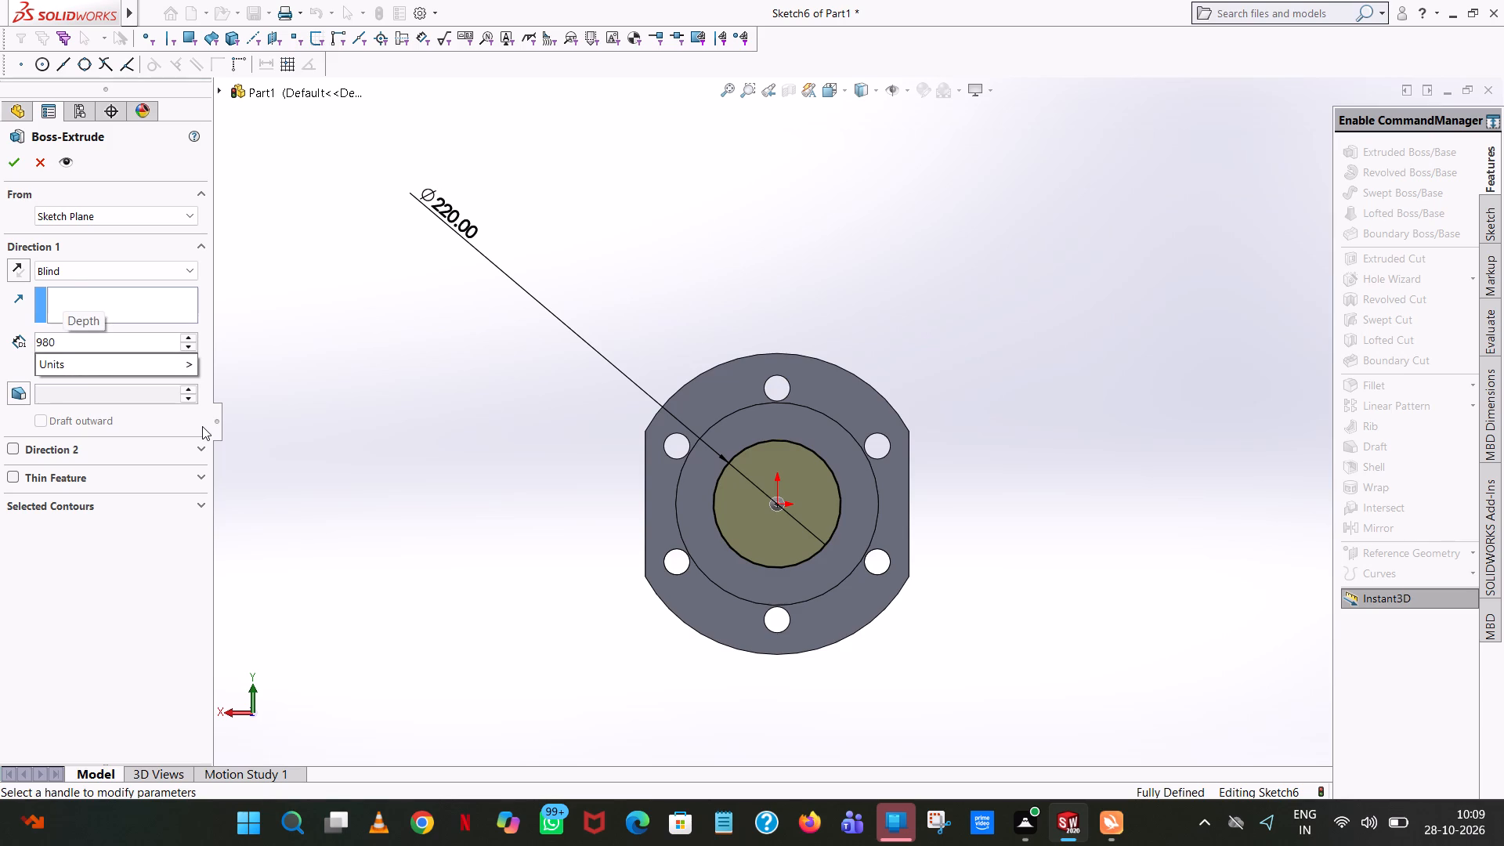
pyautogui.press('-')
pyautogui.write('780')
pyautogui.press('Return')
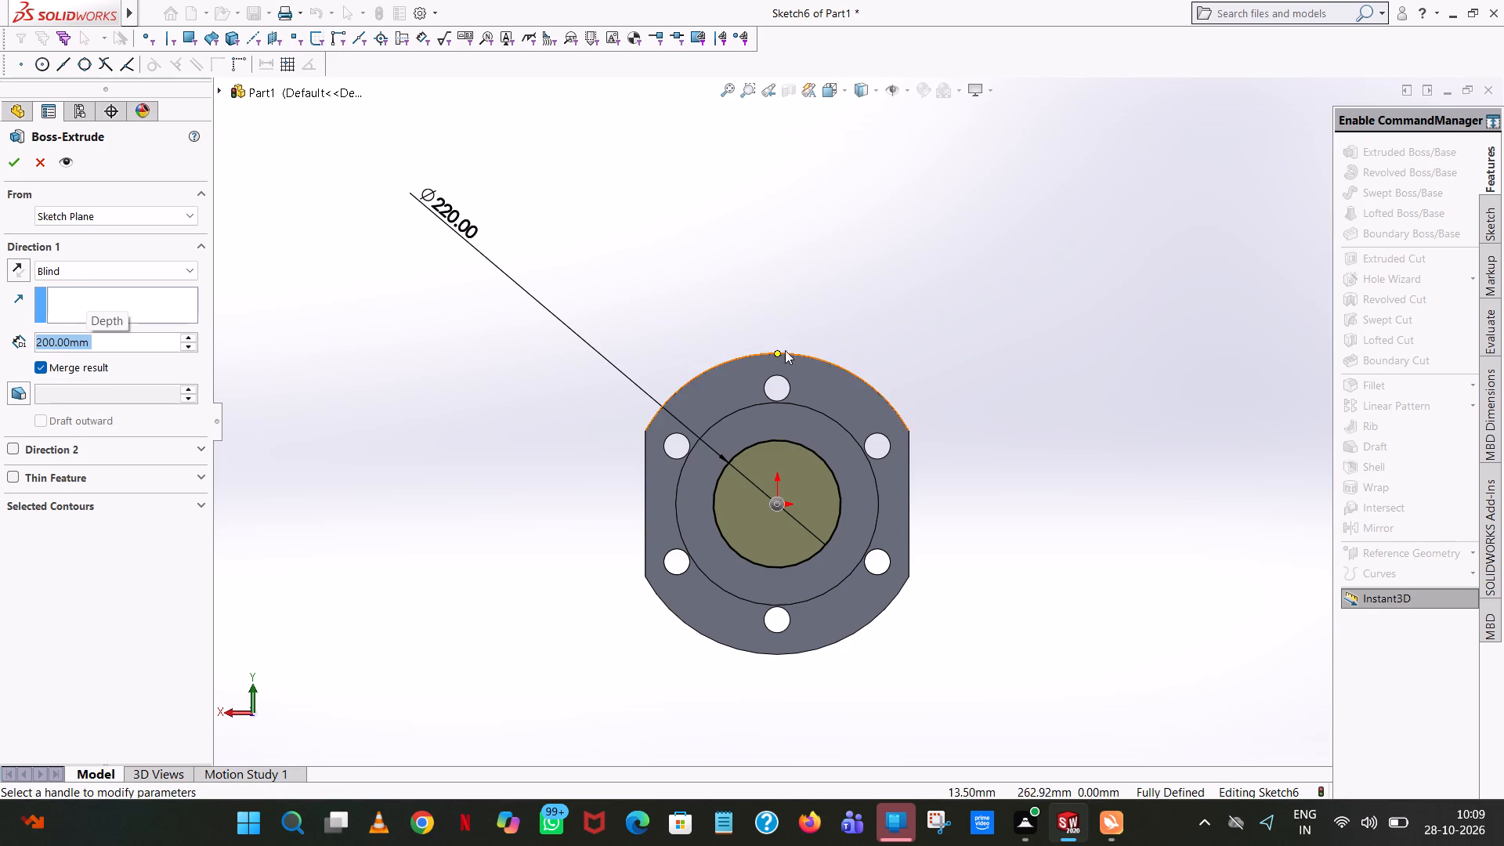
pyautogui.moveTo(804, 347); pyautogui.dragTo(963, 375, button='middle')
pyautogui.click(20, 168)
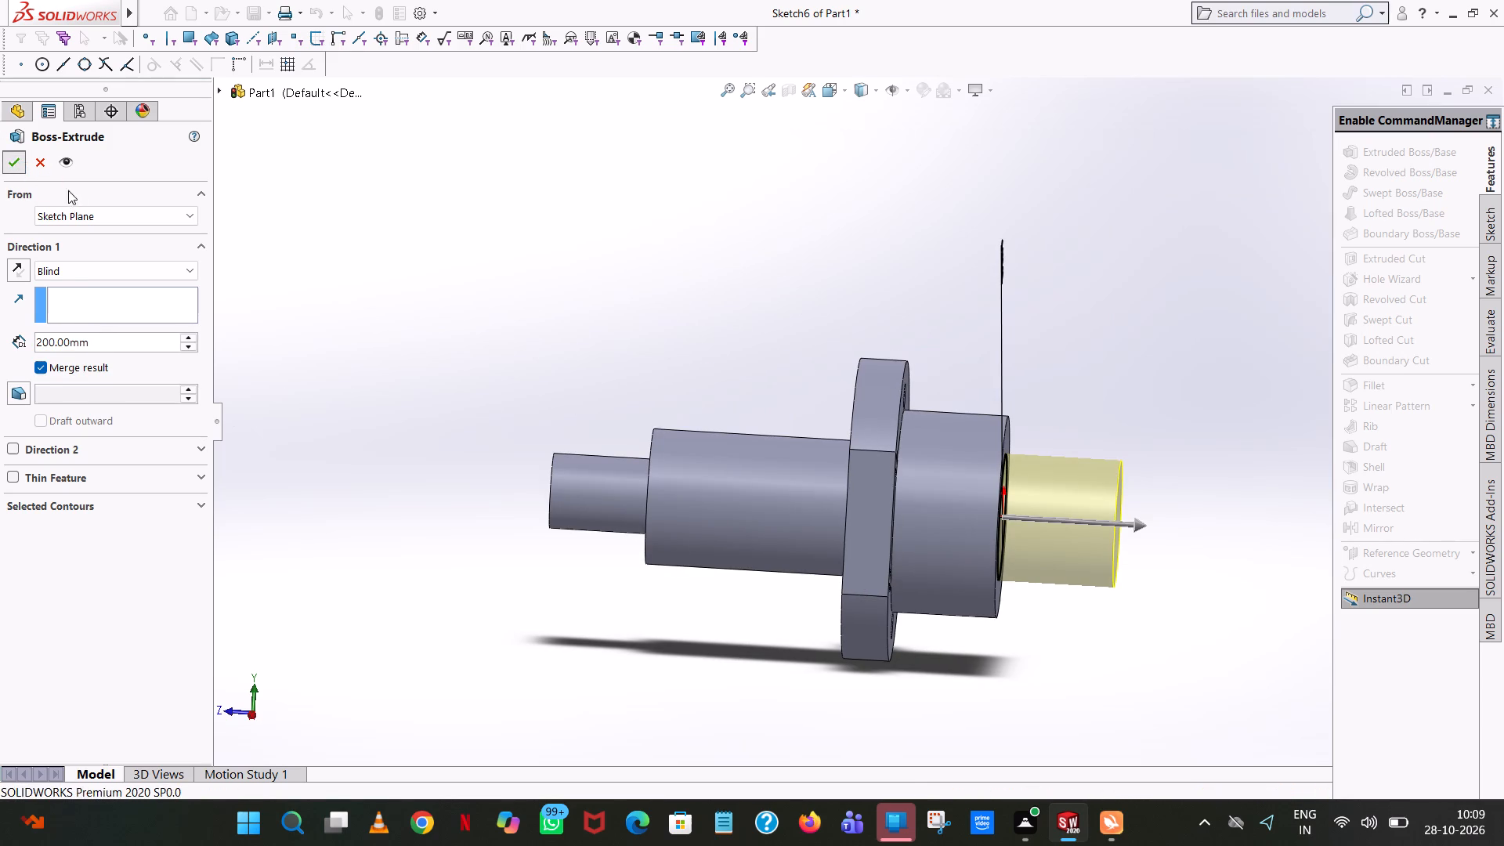
# Start a boss extrude sketch on the 220 mm boss's end face and draw an origin-centred circle with radius 60 mm.
pyautogui.click(1398, 154)
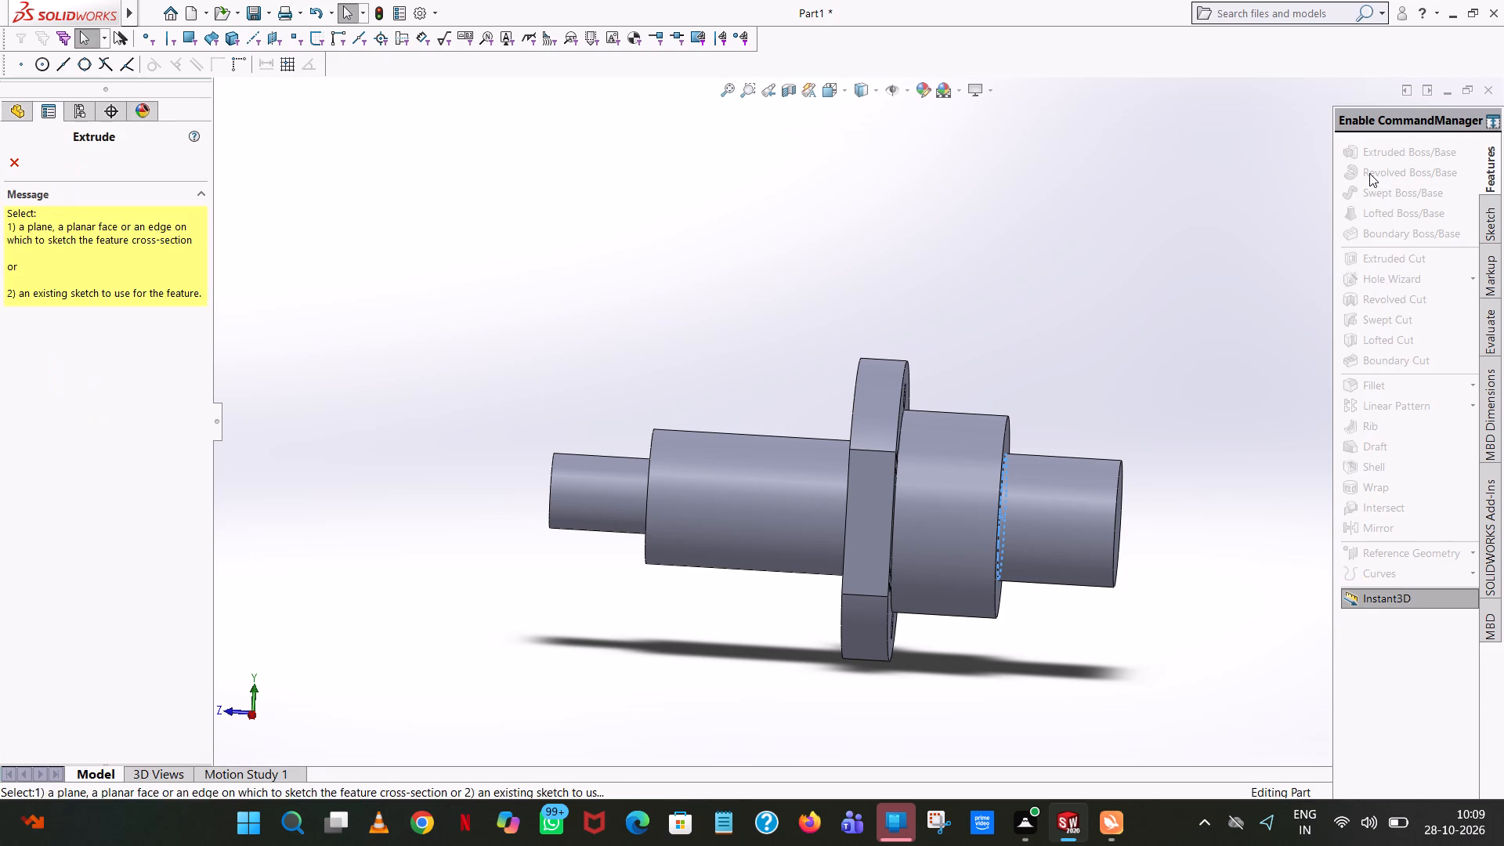
pyautogui.moveTo(1238, 521); pyautogui.dragTo(1074, 519, button='middle')
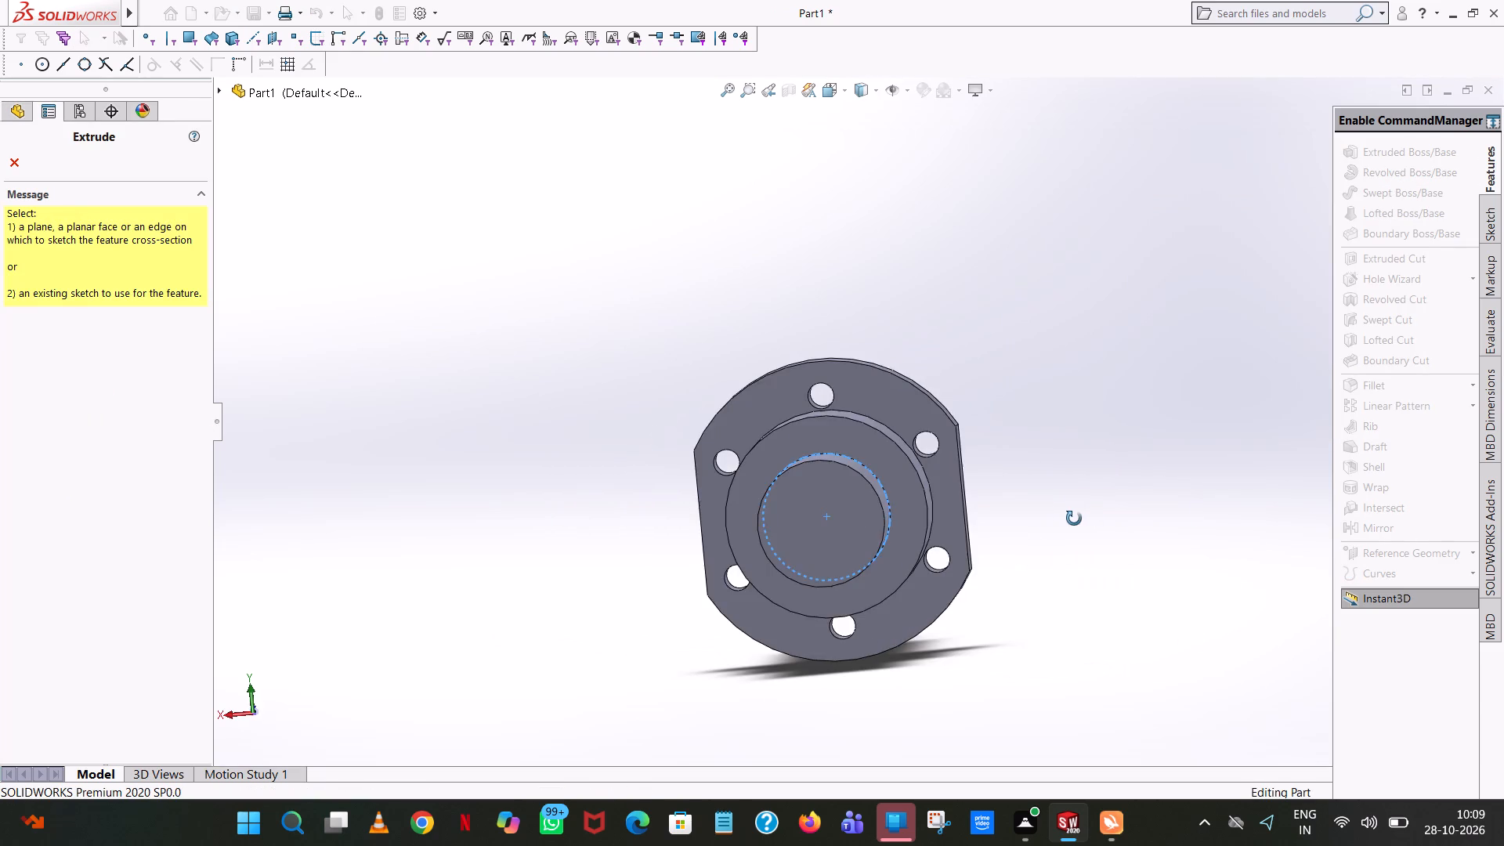
pyautogui.moveTo(1074, 519); pyautogui.dragTo(1102, 512, button='middle')
pyautogui.scroll(1, 1102, 512)
pyautogui.click(906, 496)
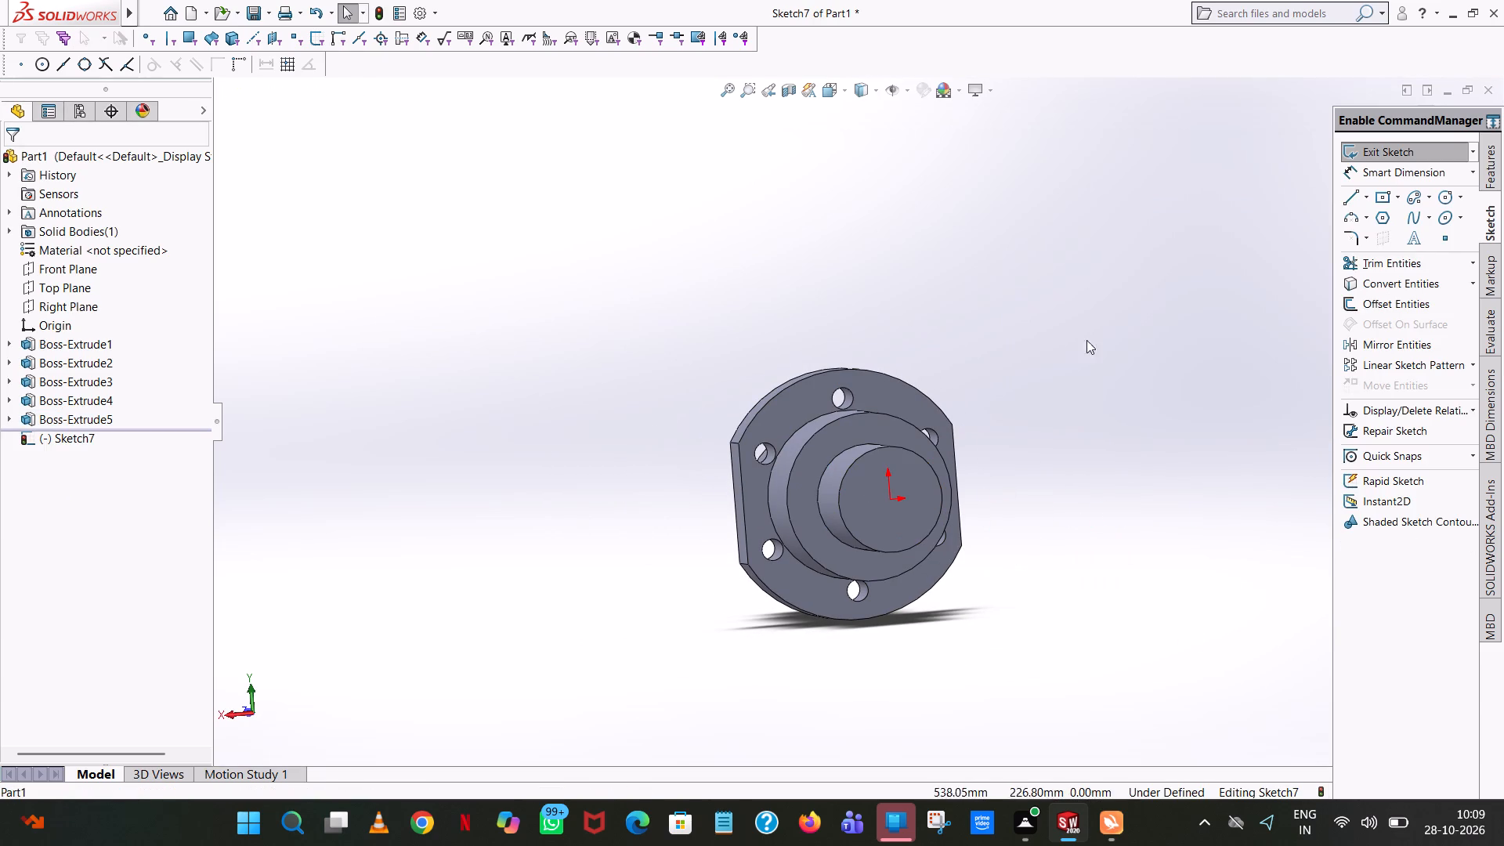
pyautogui.click(847, 83)
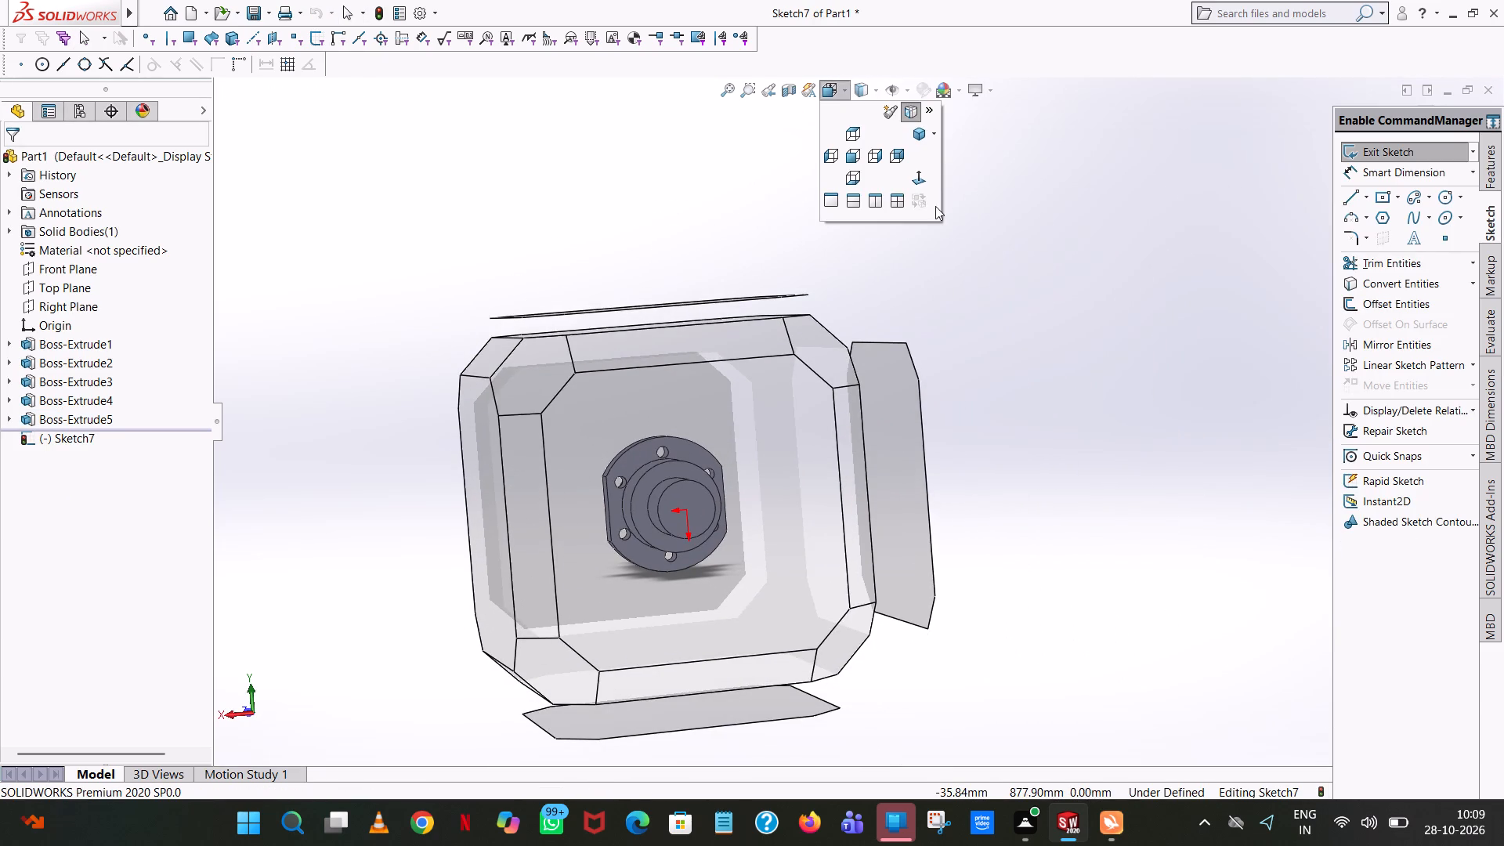
pyautogui.click(924, 187)
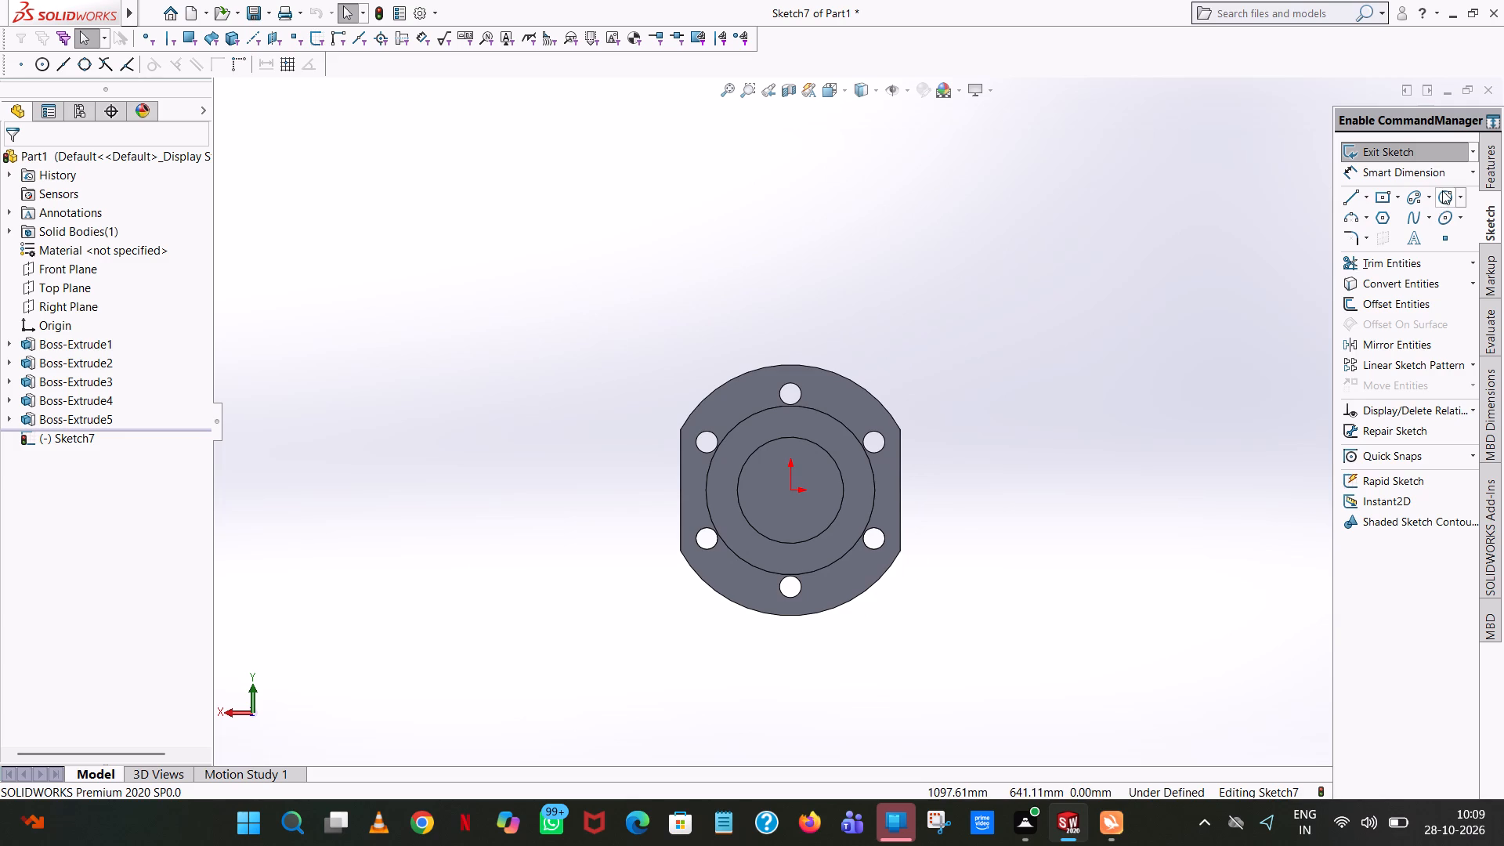
pyautogui.click(1442, 190)
pyautogui.click(792, 490)
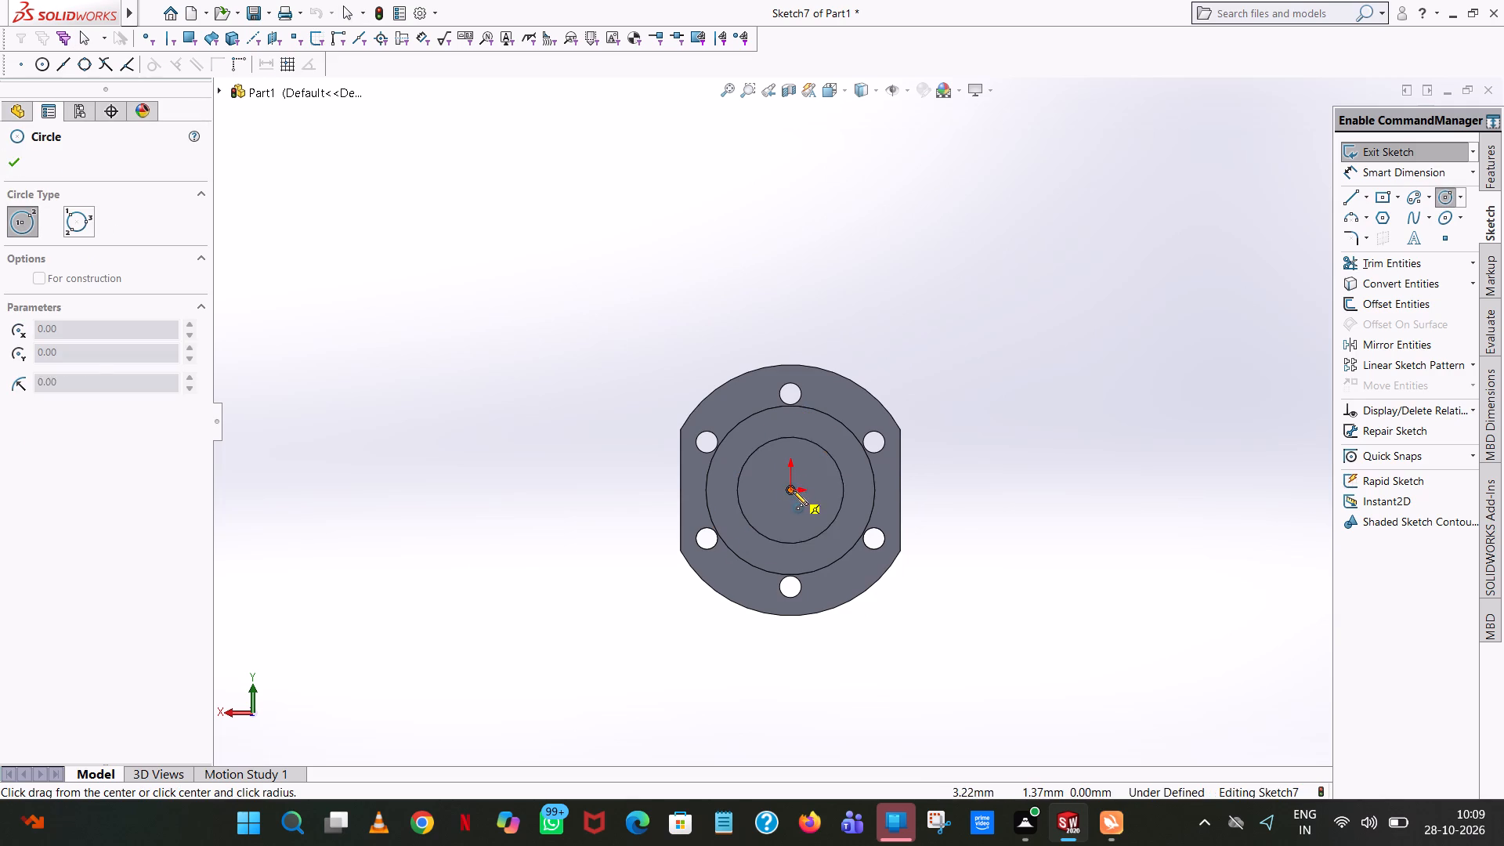
pyautogui.click(841, 476)
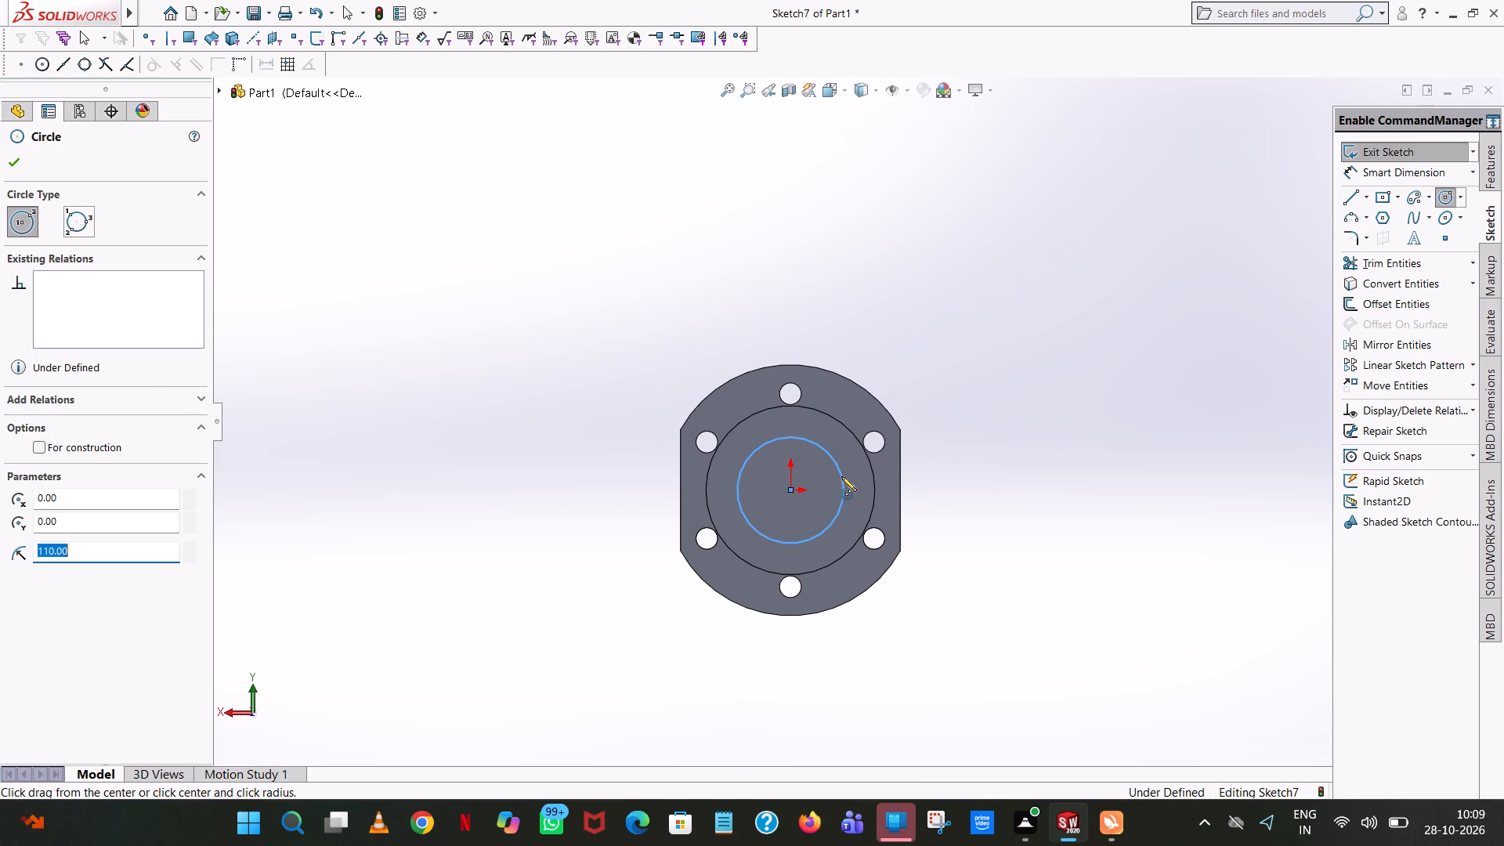
pyautogui.write('60')
pyautogui.press('Return')
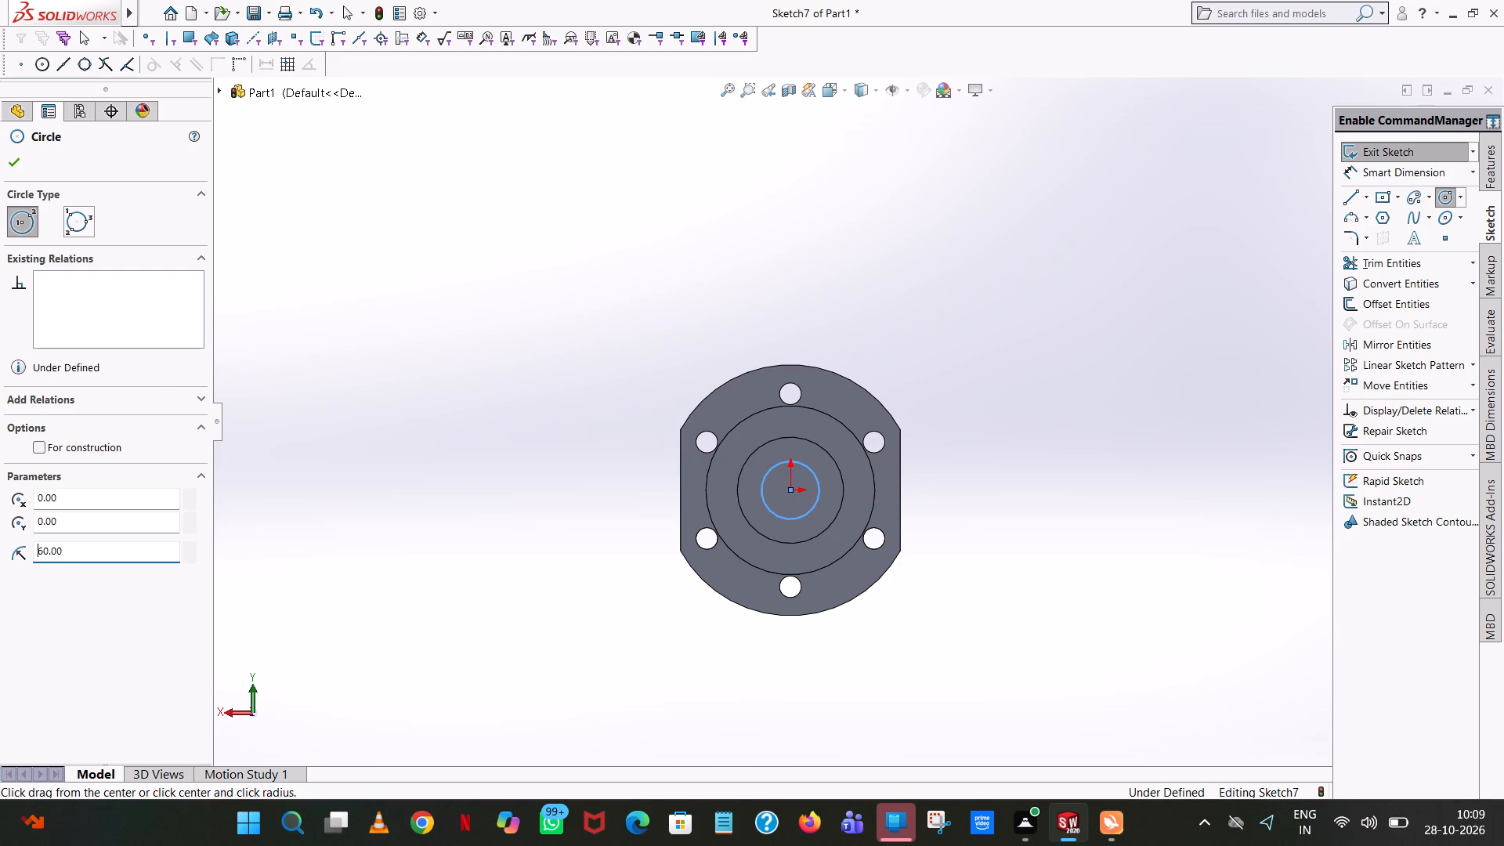
pyautogui.rightClick(841, 476)
pyautogui.click(931, 487)
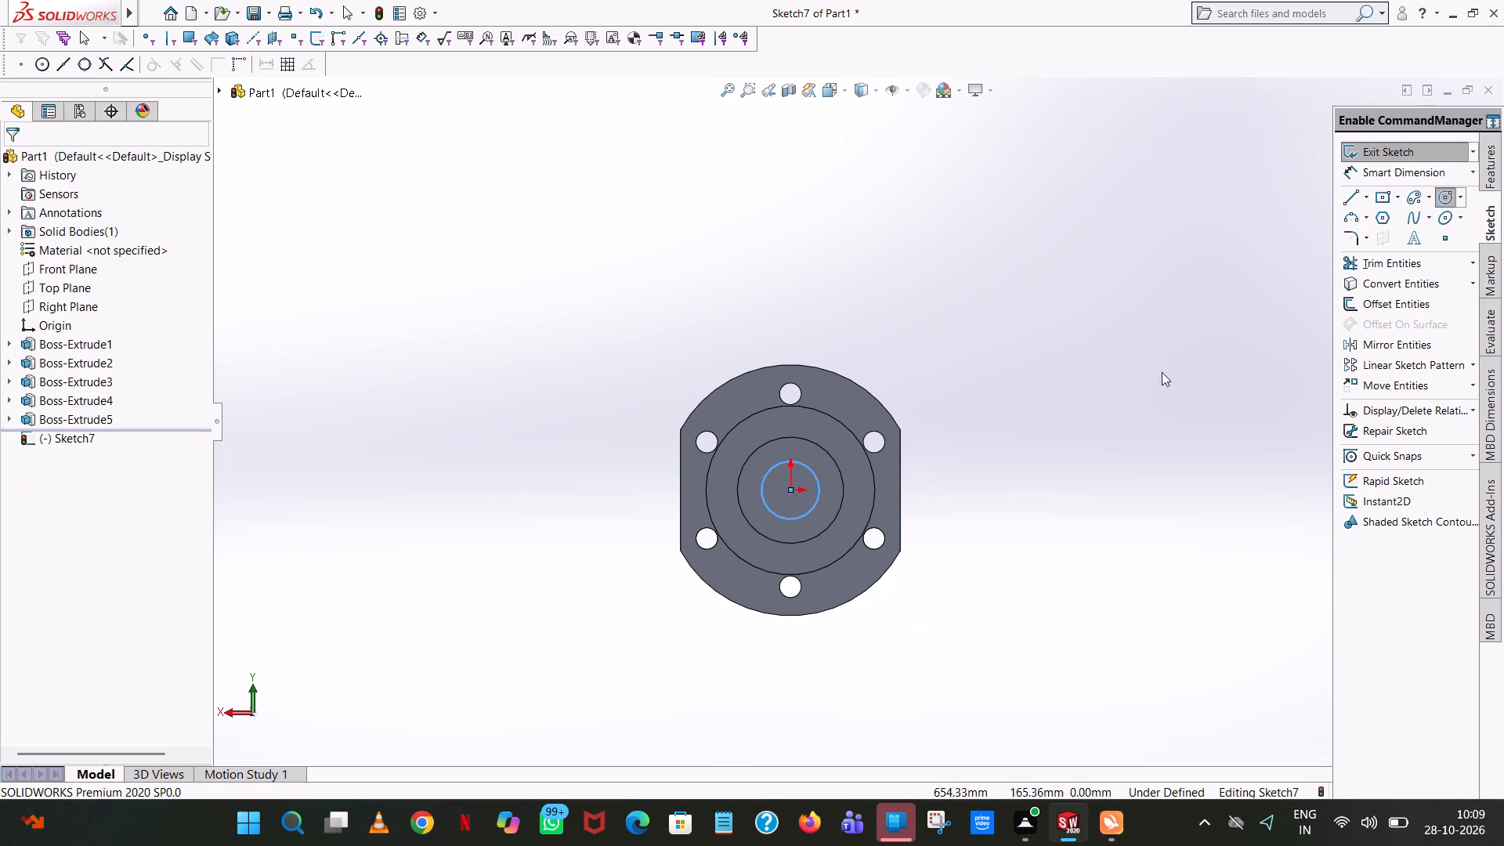
# Dimension the diameter of the new circle on the 220 mm boss's end face, placing the dimension above and outside the flange.
pyautogui.click(1403, 172)
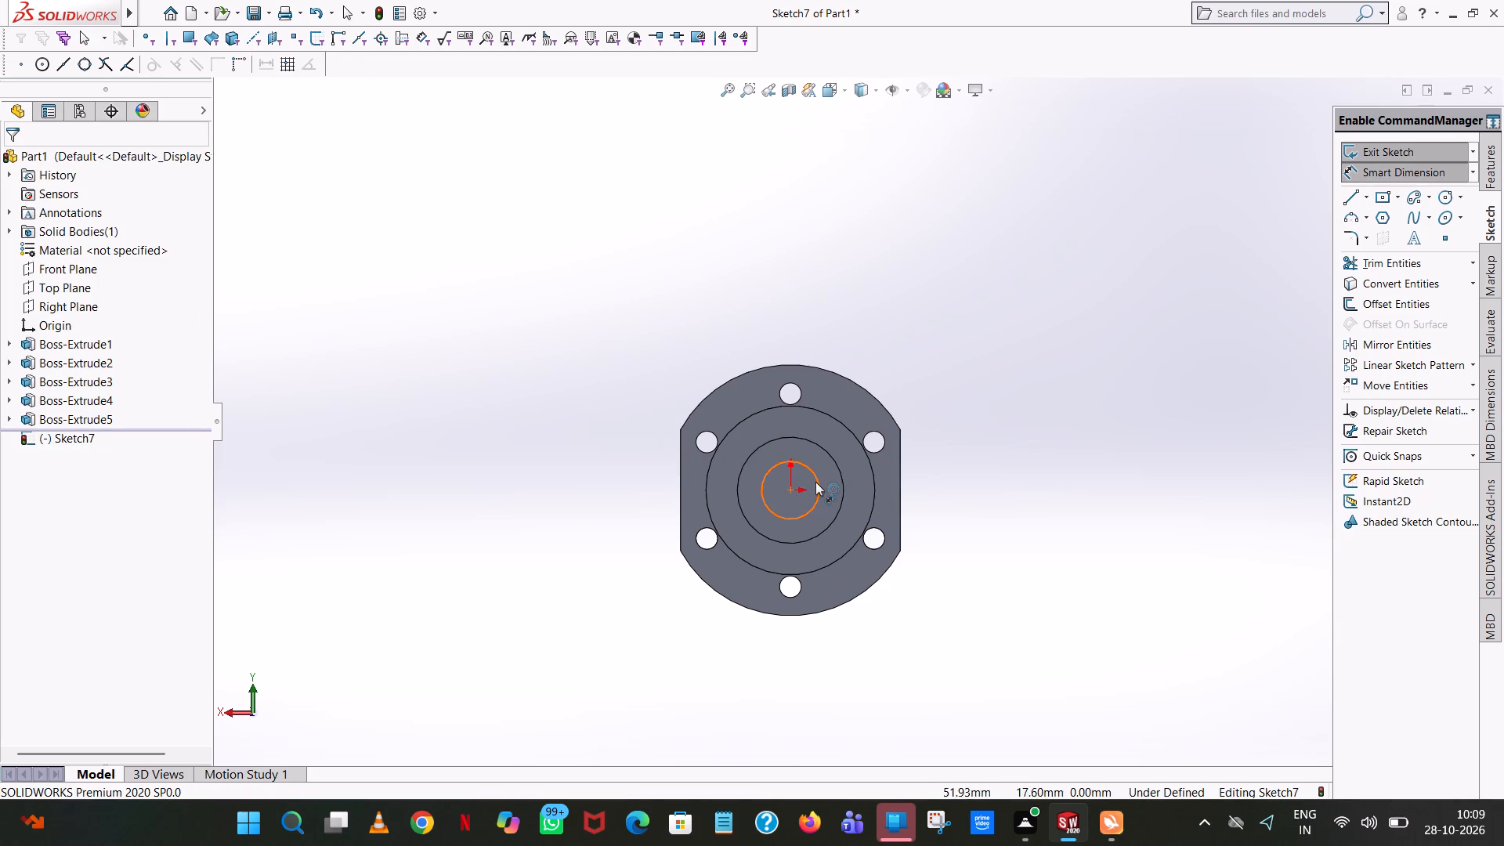
pyautogui.click(816, 481)
pyautogui.click(952, 293)
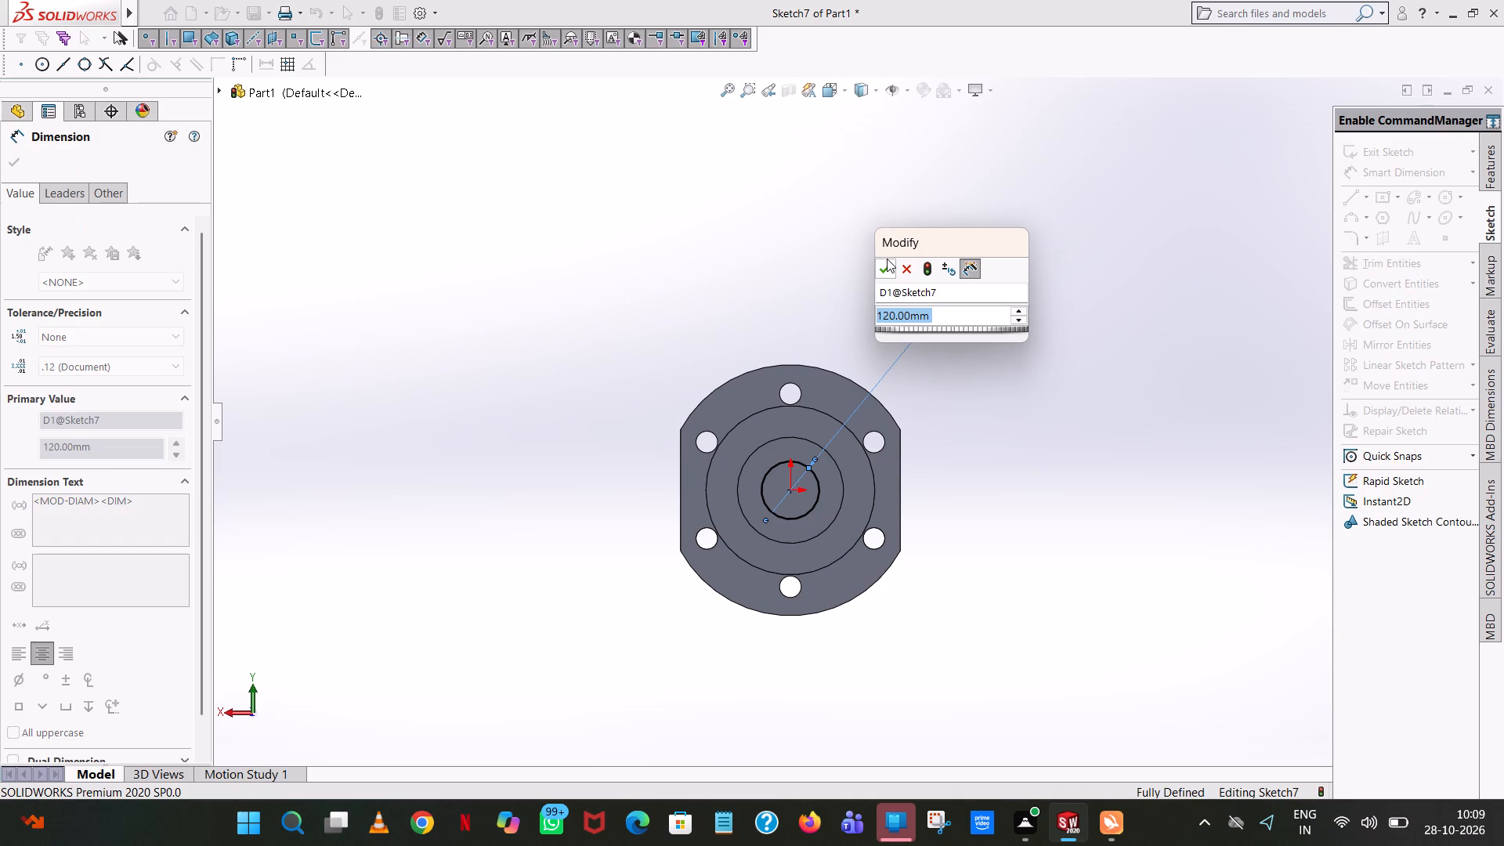
pyautogui.click(886, 257)
pyautogui.click(880, 266)
pyautogui.click(1097, 256)
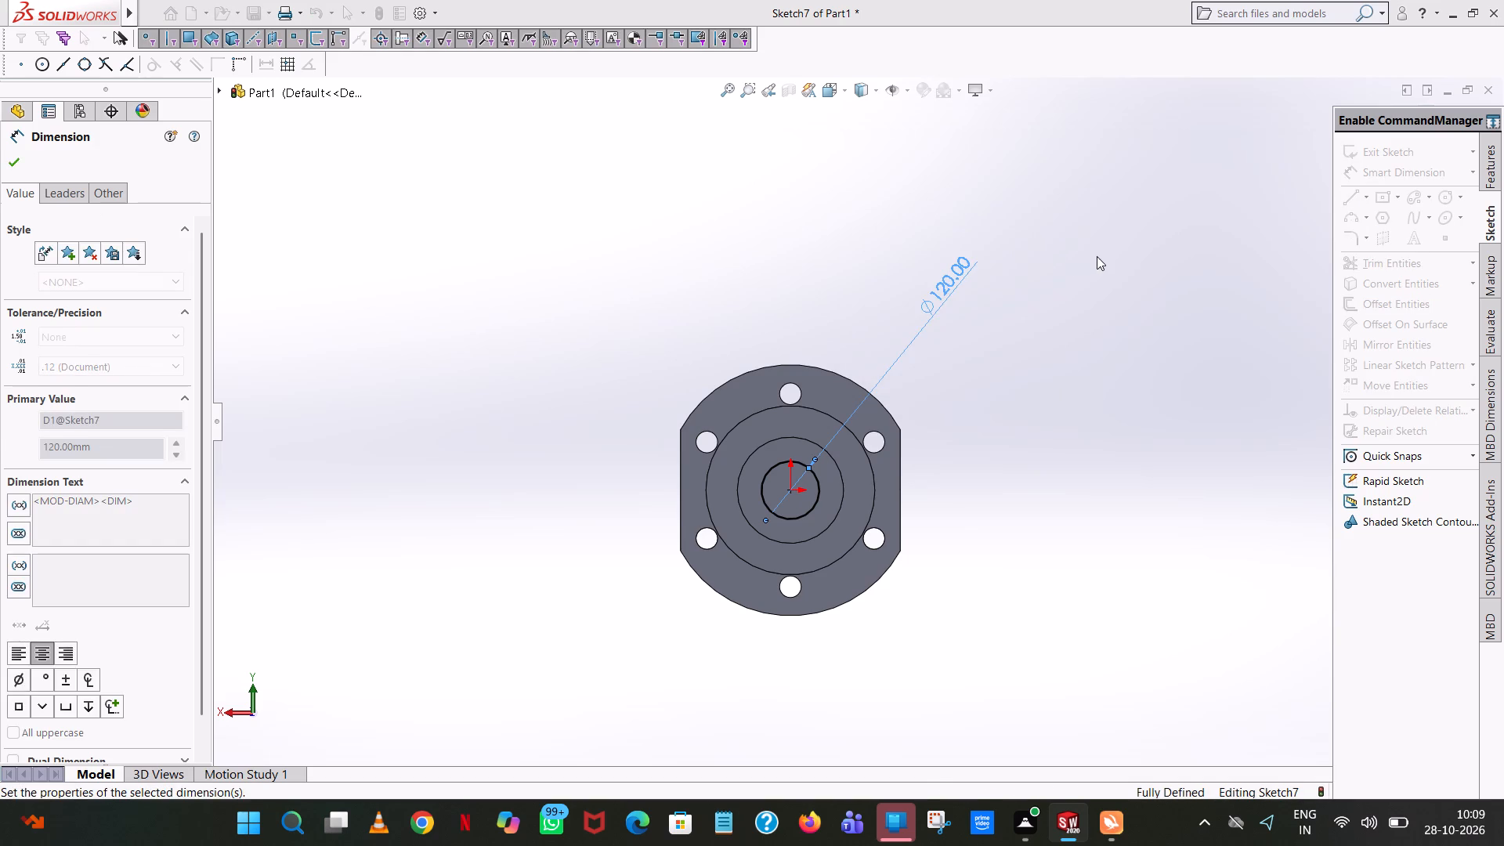
# Extrude the 120 mm circle as a blind boss 1075-980 mm deep, outward from the 220 mm boss and merged with the body.
pyautogui.click(1491, 164)
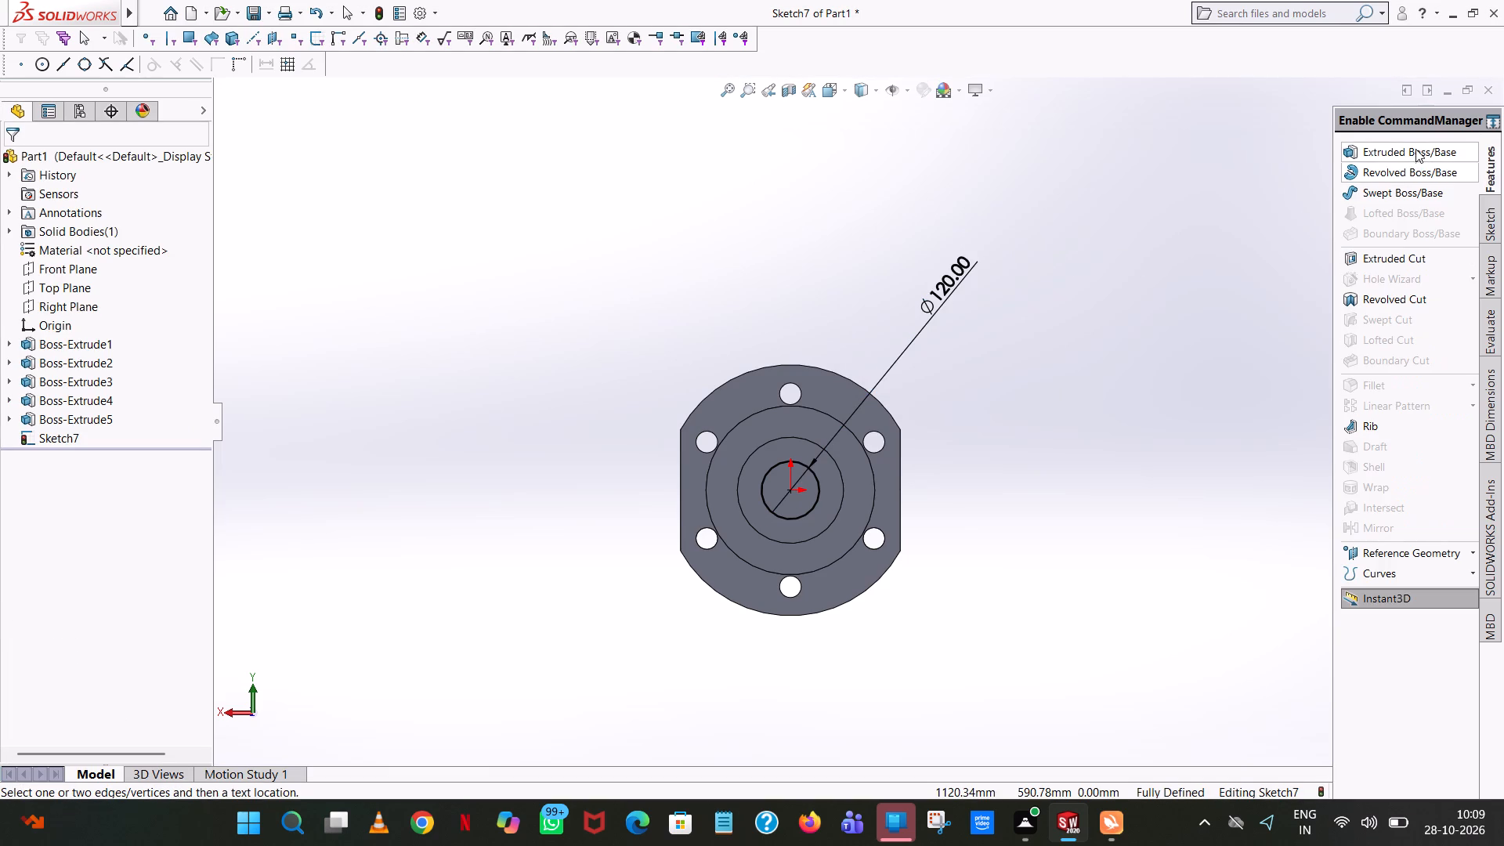
pyautogui.click(1415, 149)
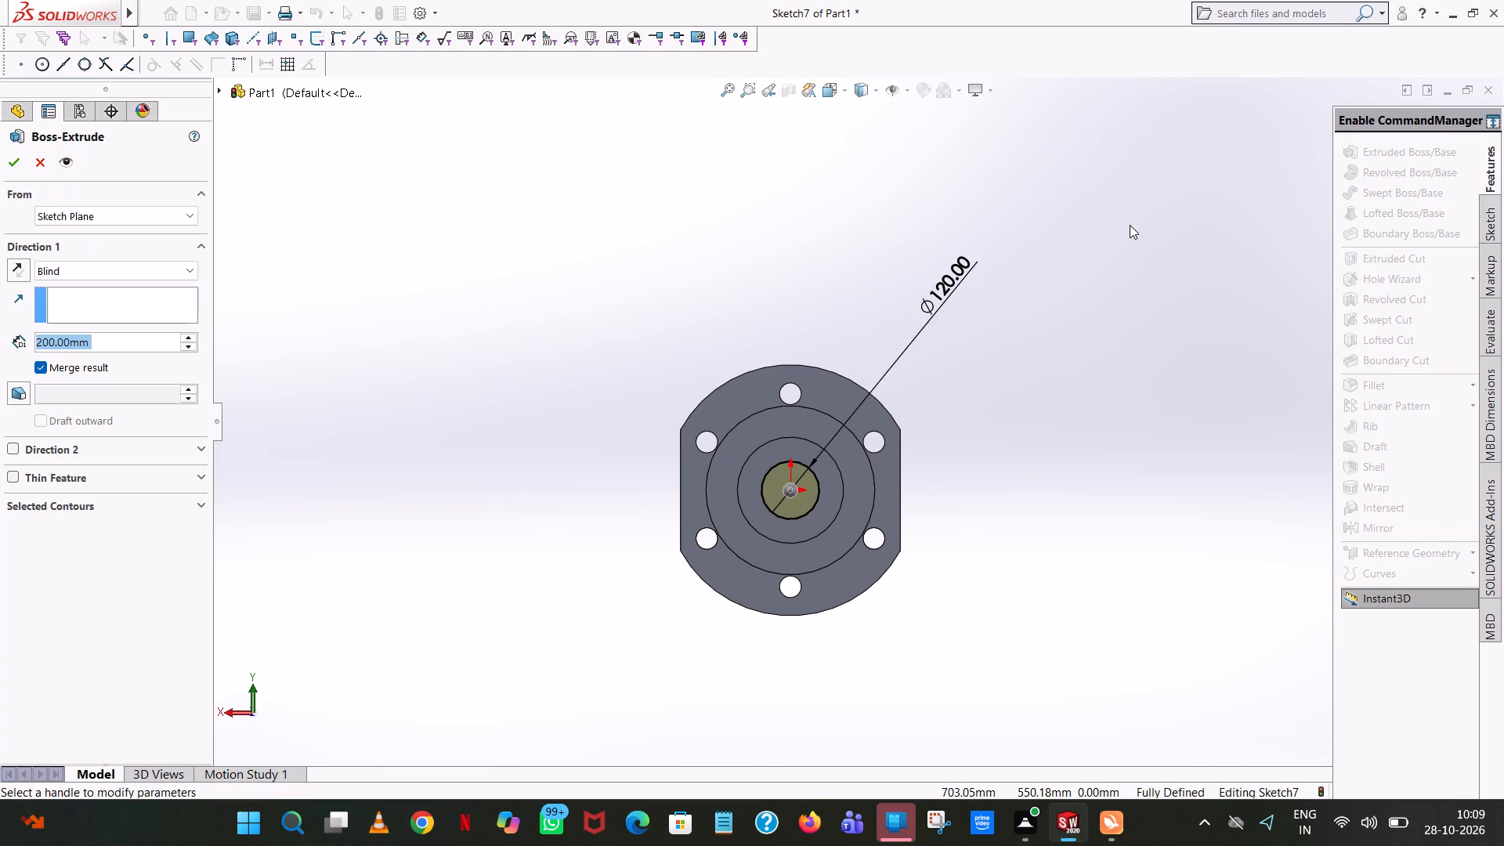
pyautogui.write('1075/')
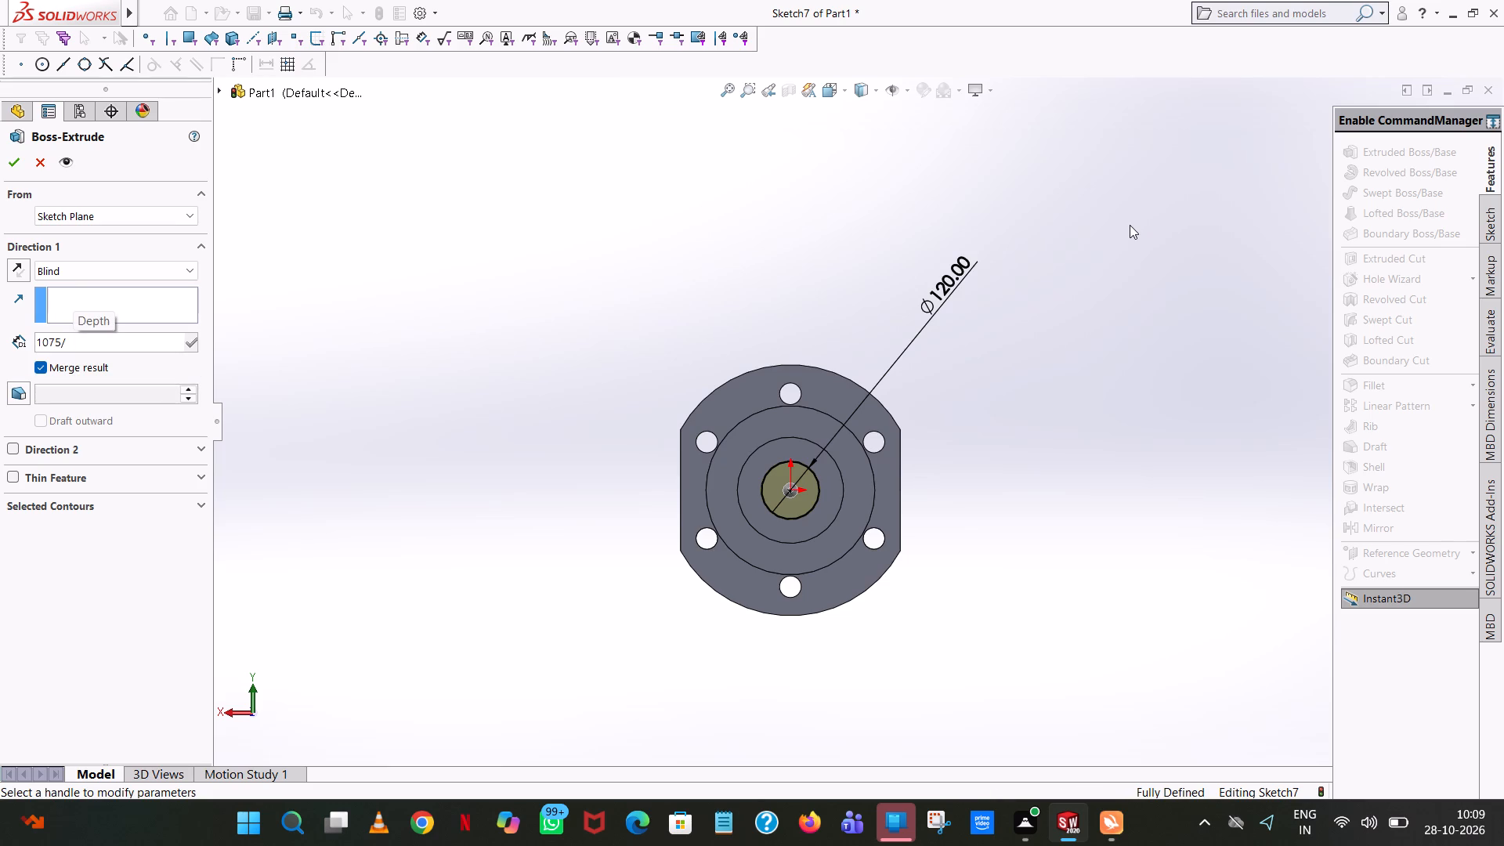
pyautogui.press('BackSpace')
pyautogui.press('-')
pyautogui.press('3')
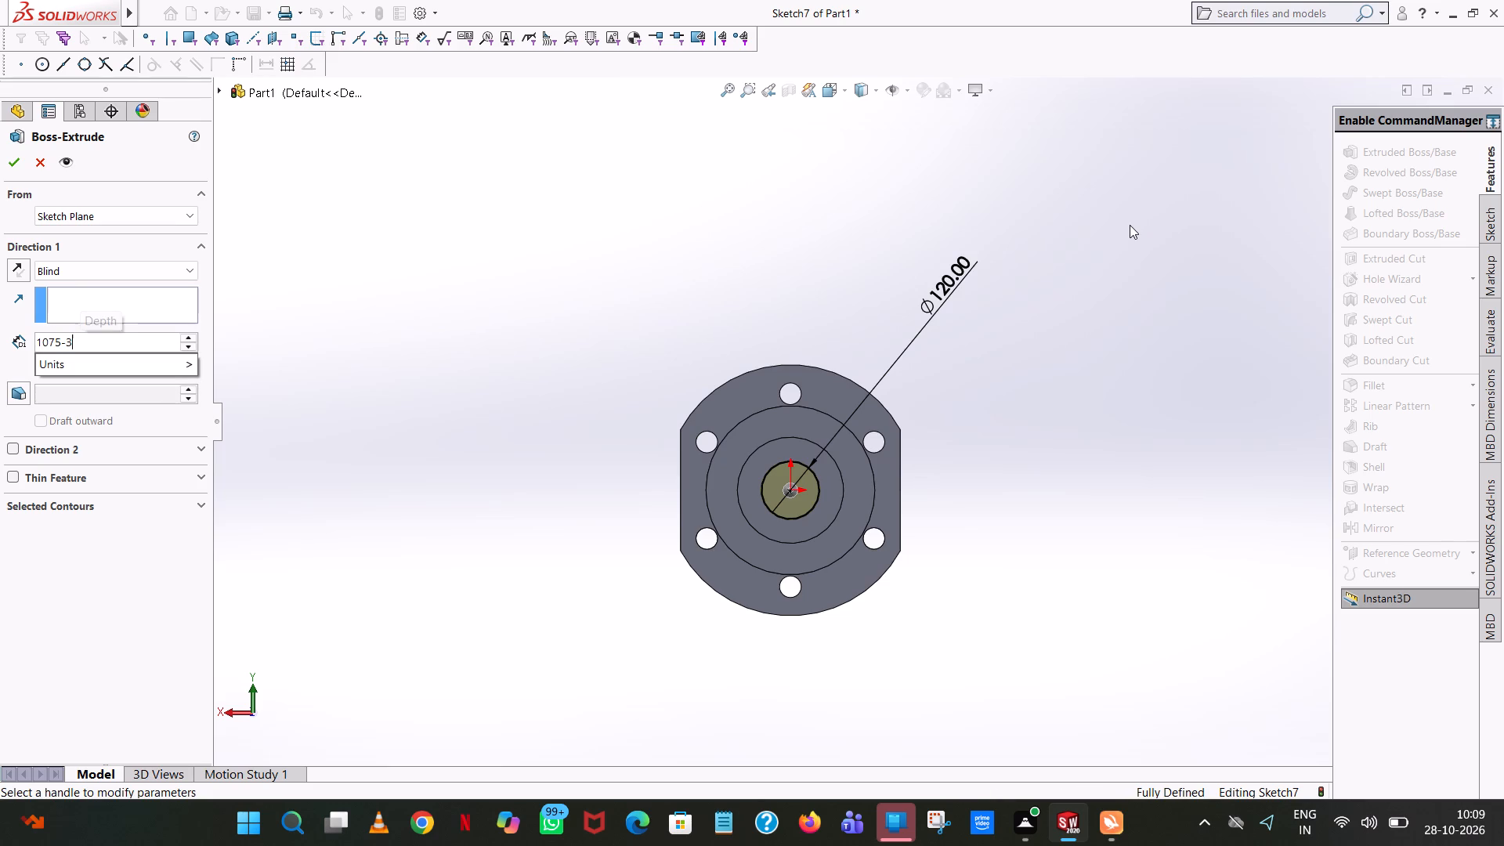
pyautogui.press('BackSpace')
pyautogui.write('980')
pyautogui.press('Return')
pyautogui.click(5, 157)
pyautogui.click(410, 291)
# Start a sketch on the 234 mm cylinder's shoulder face around the 130 mm cylinder and draw an origin-centred circle with radius 234/2 mm.
pyautogui.moveTo(524, 367); pyautogui.dragTo(658, 396, button='middle')
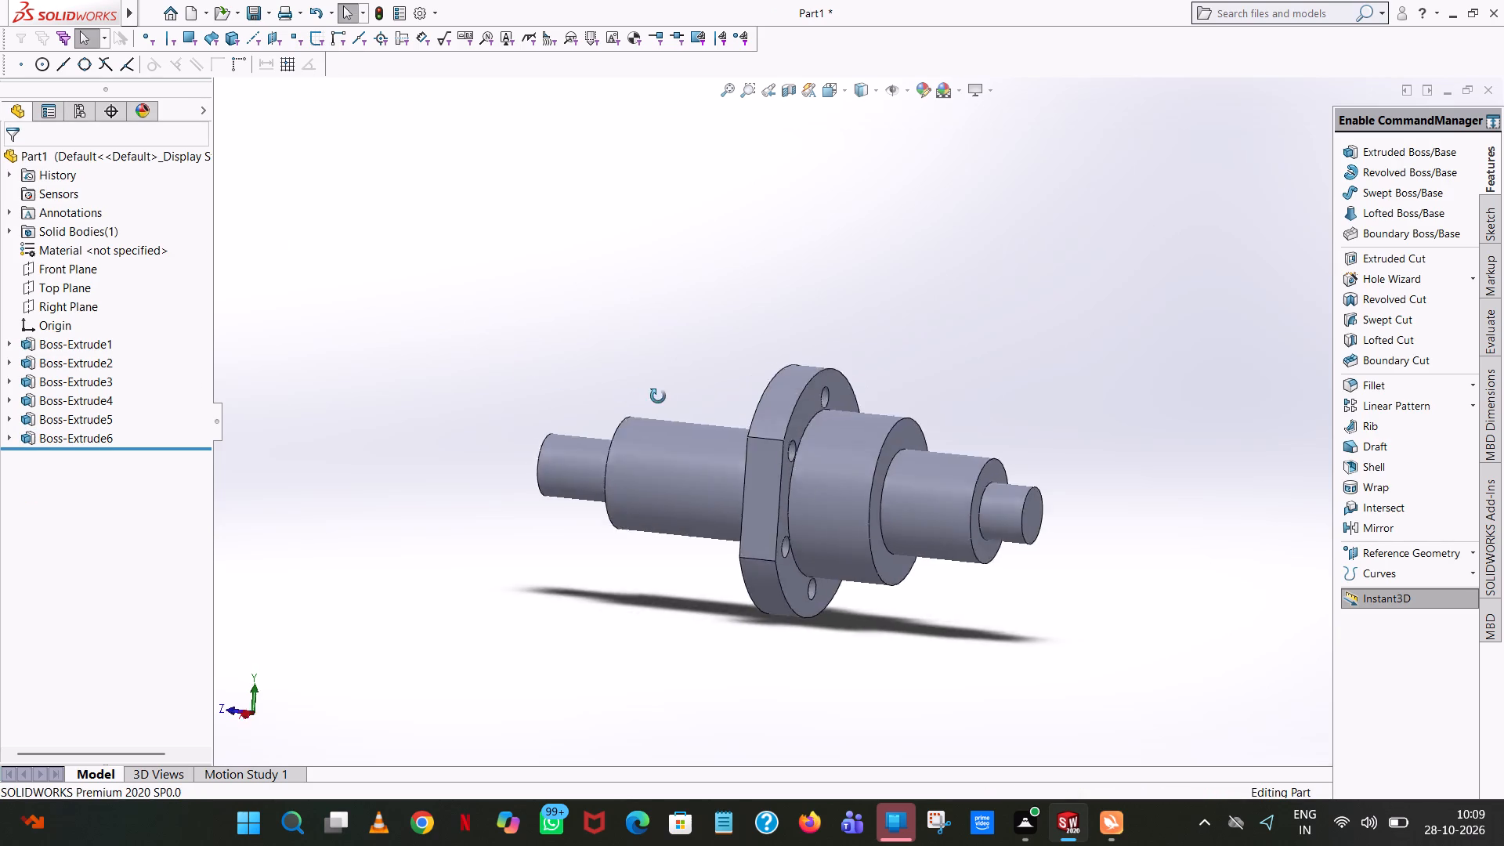
pyautogui.moveTo(658, 396); pyautogui.dragTo(695, 409, button='middle')
pyautogui.click(656, 302)
pyautogui.scroll(1, 599, 335)
pyautogui.moveTo(602, 352); pyautogui.dragTo(620, 465, button='middle')
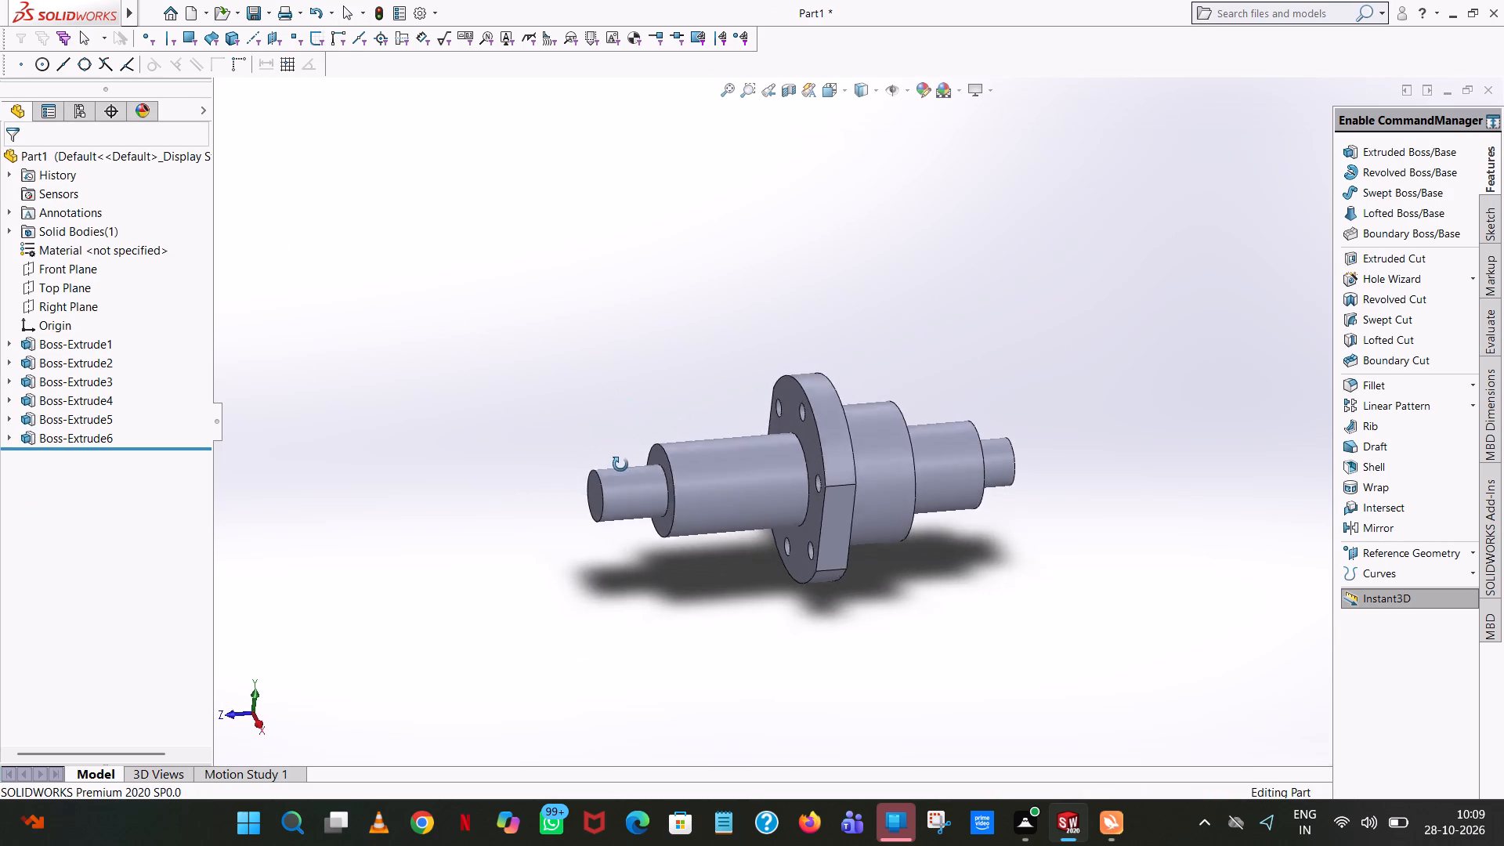
pyautogui.moveTo(620, 465); pyautogui.dragTo(602, 465, button='middle')
pyautogui.click(1386, 154)
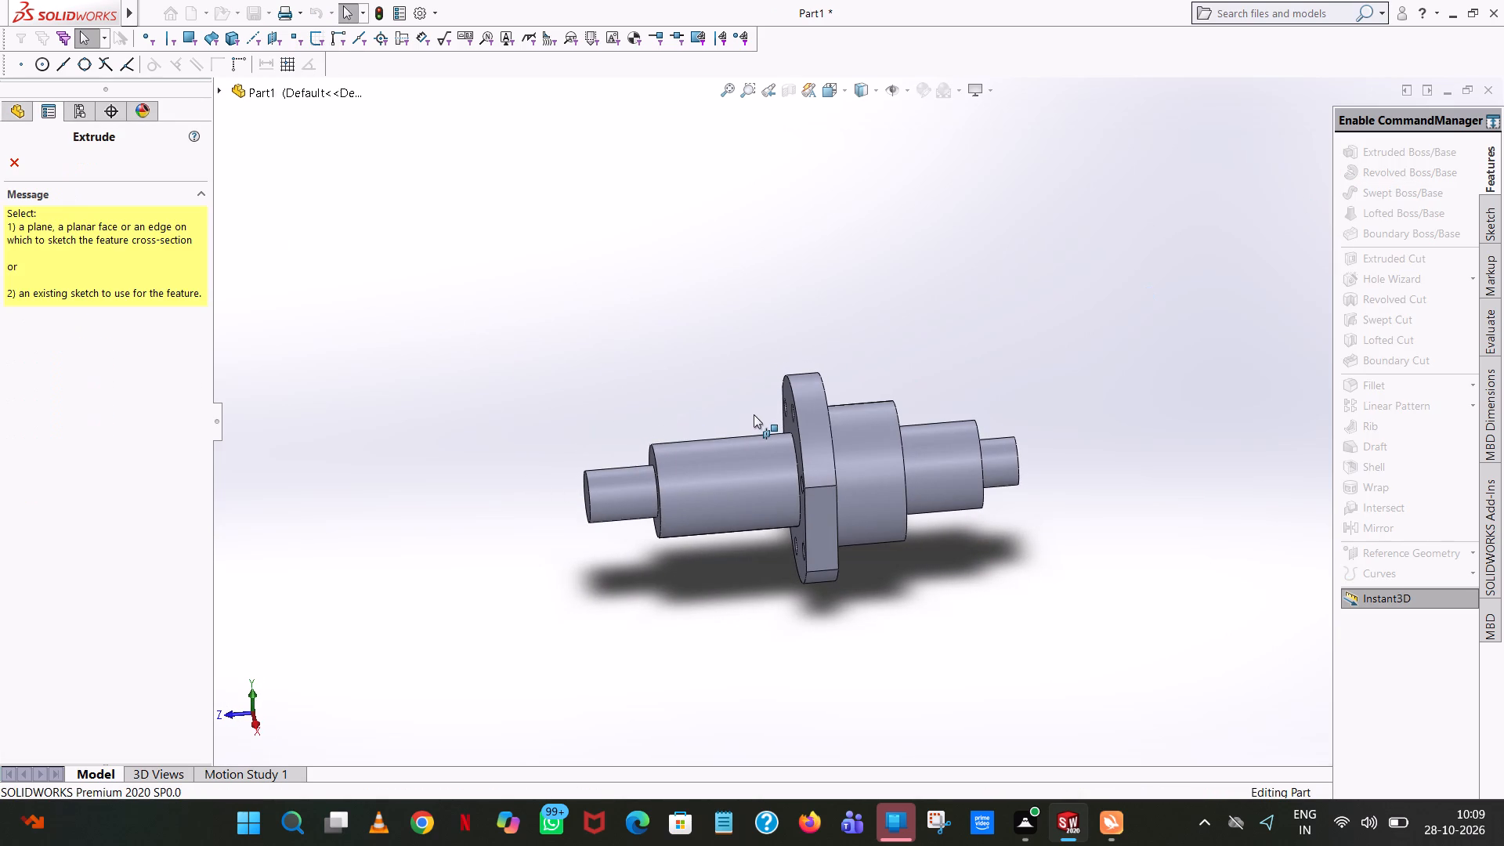
pyautogui.moveTo(754, 414); pyautogui.dragTo(881, 431, button='middle')
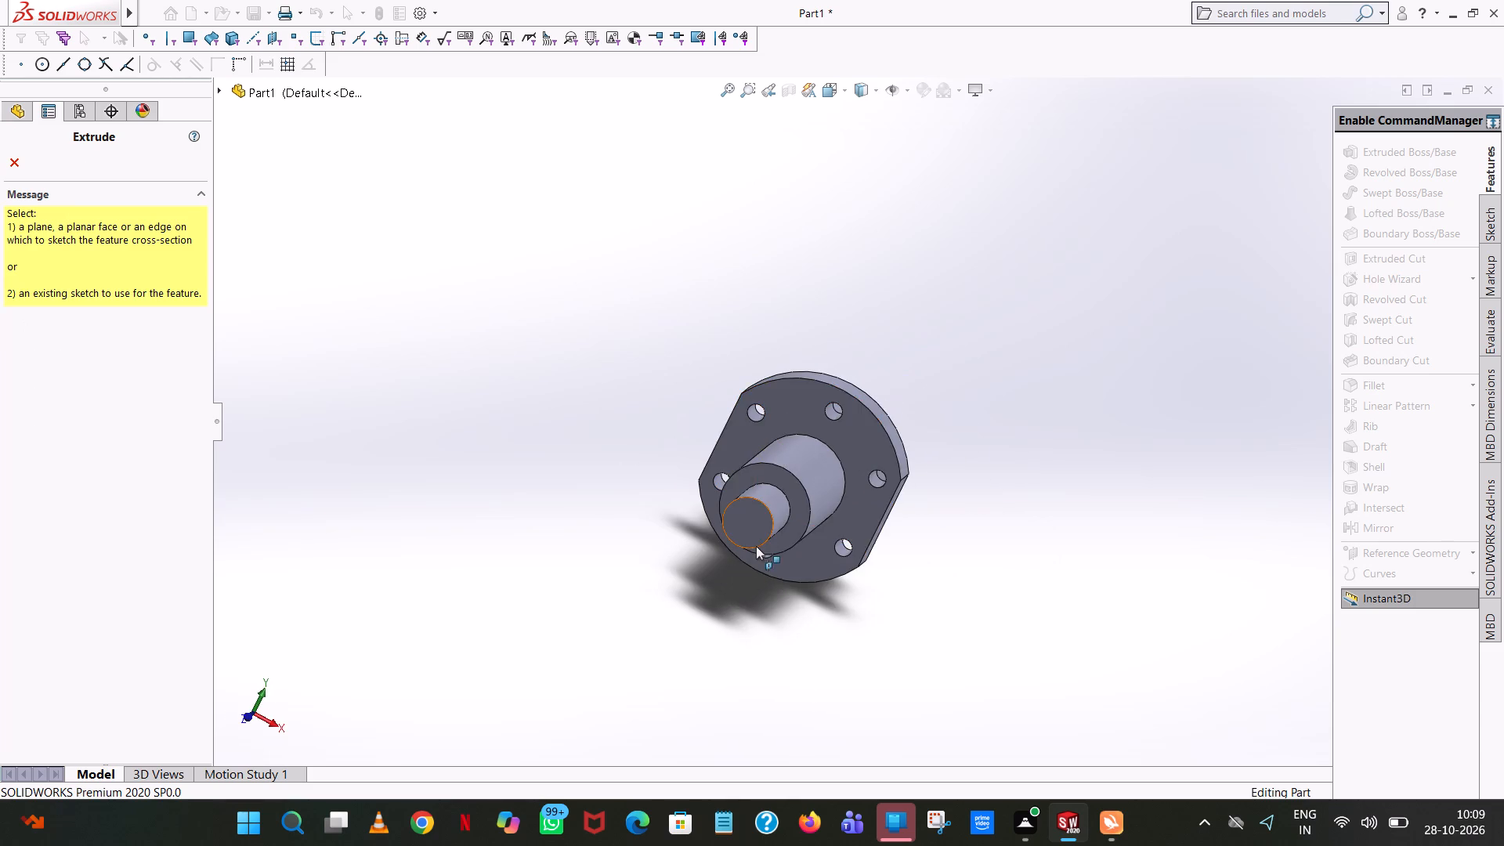
pyautogui.scroll(-4, 787, 522)
pyautogui.click(813, 432)
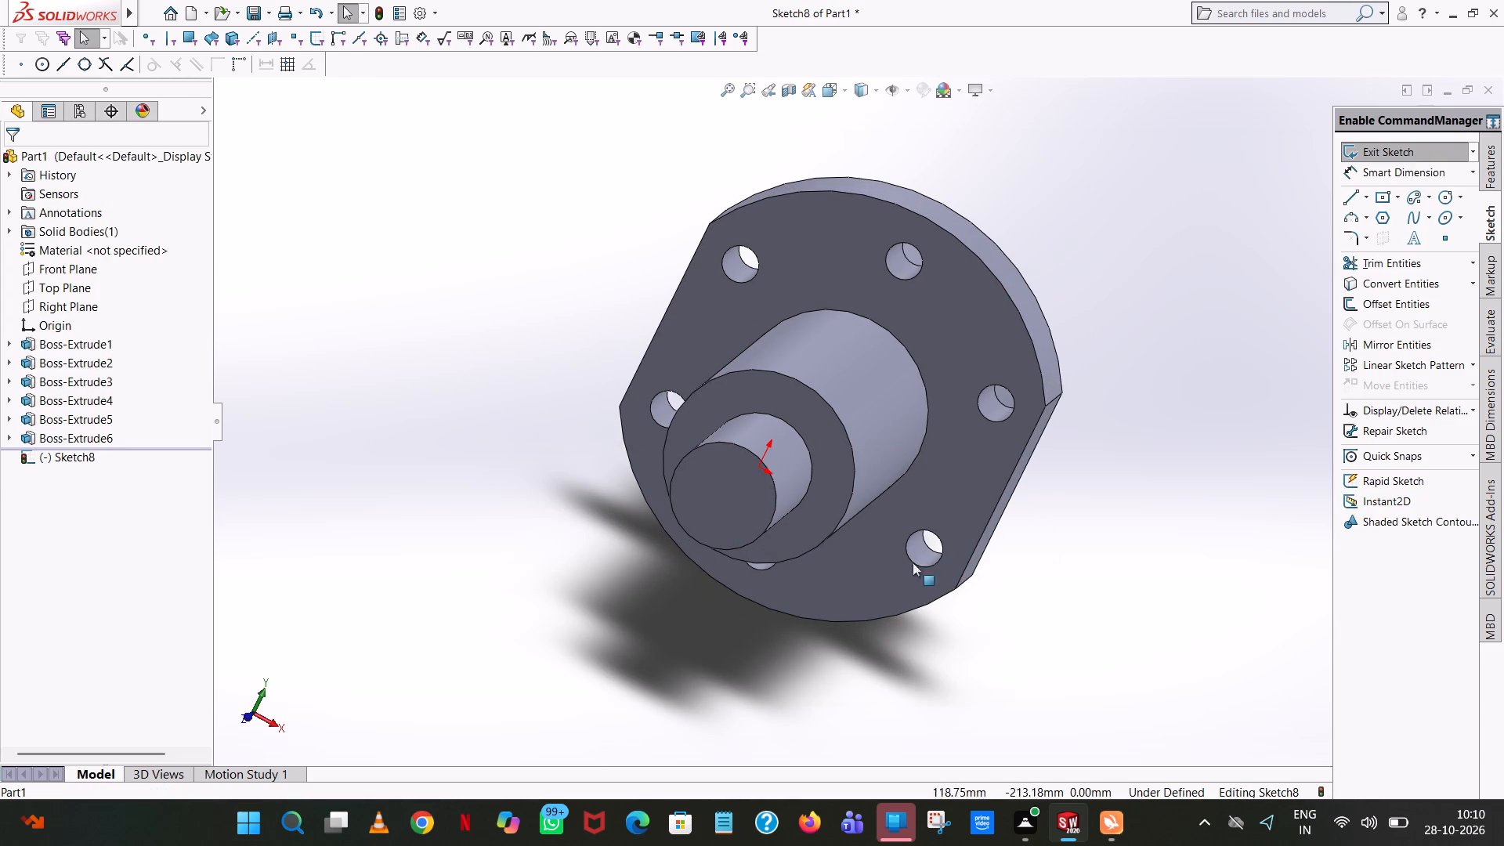
pyautogui.click(845, 92)
pyautogui.click(918, 171)
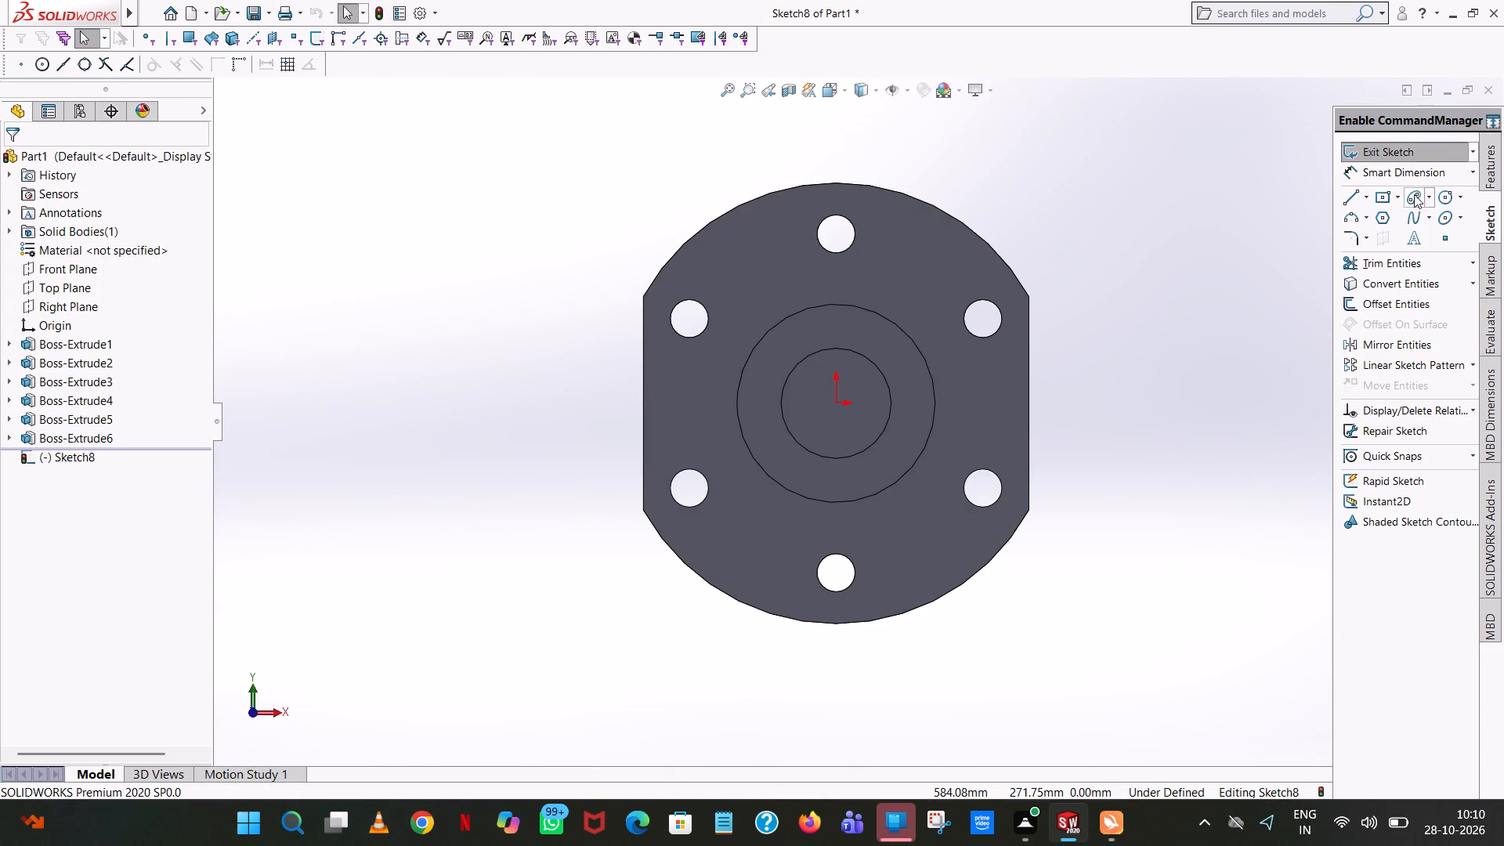
pyautogui.click(1440, 194)
pyautogui.click(837, 403)
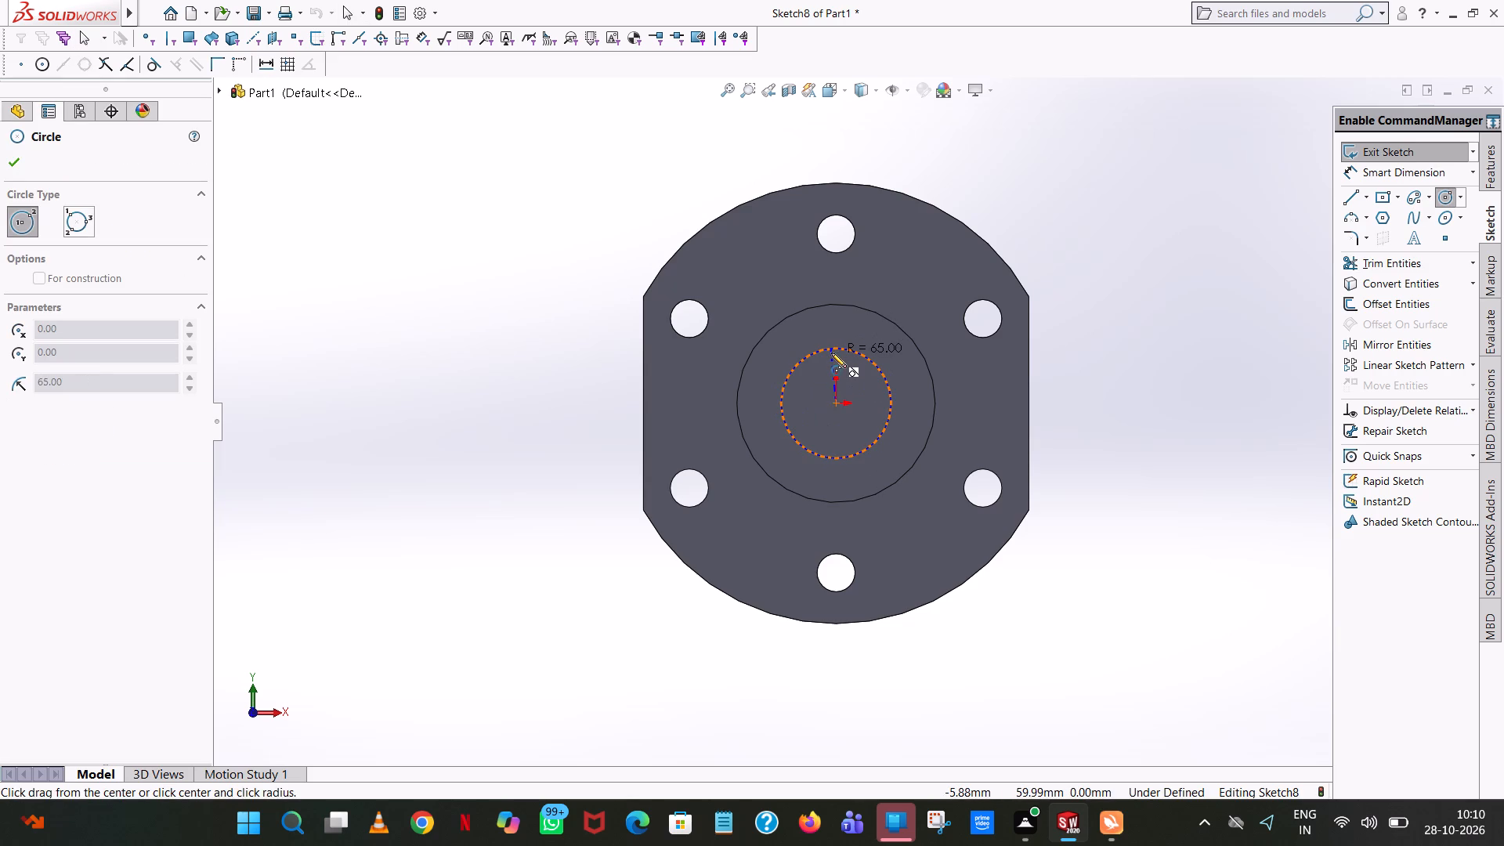
pyautogui.click(867, 310)
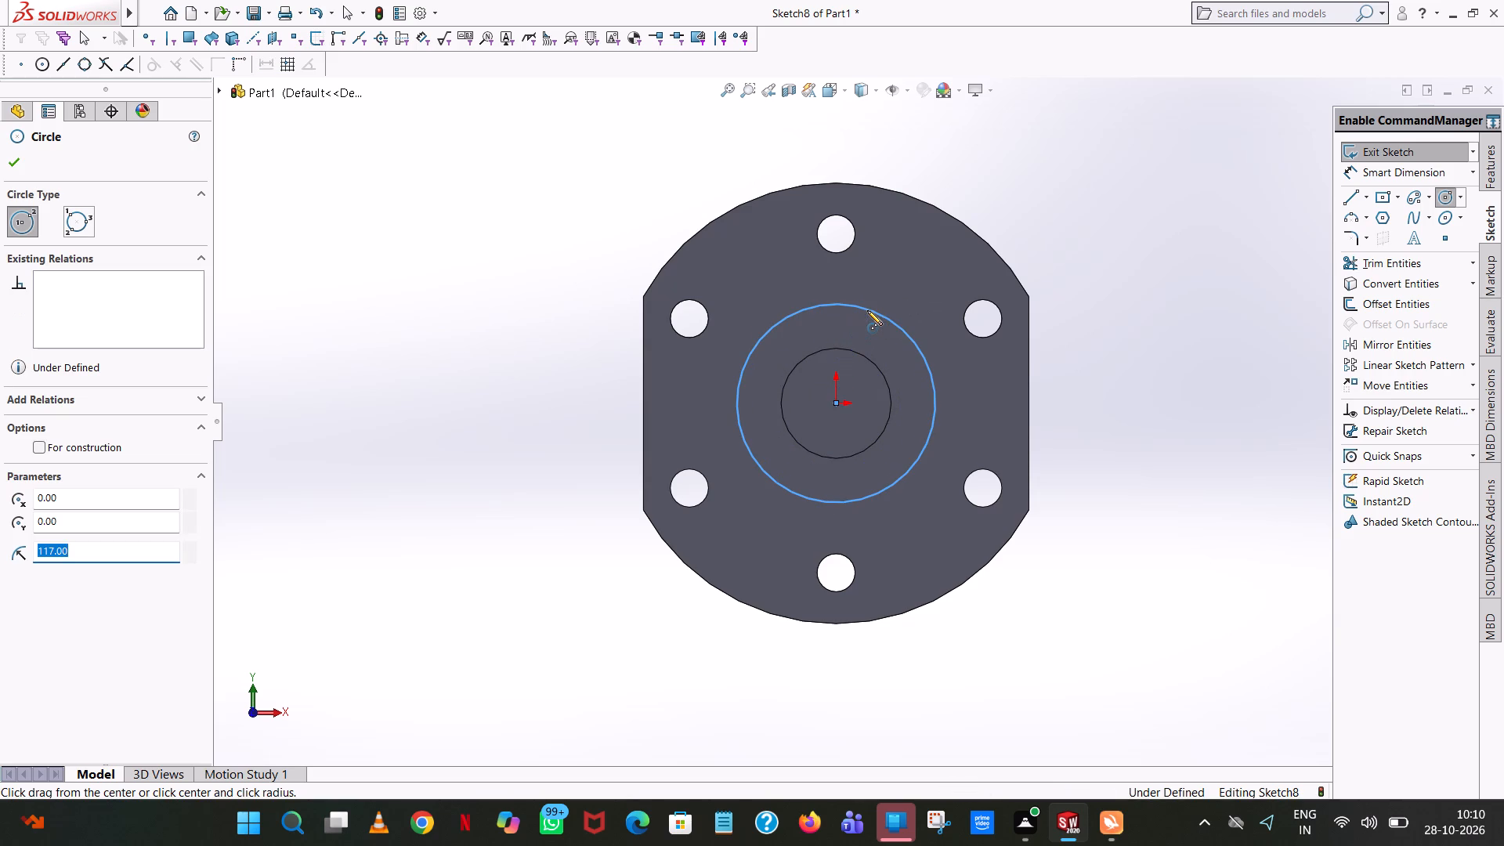
pyautogui.write('234/')
pyautogui.press('2')
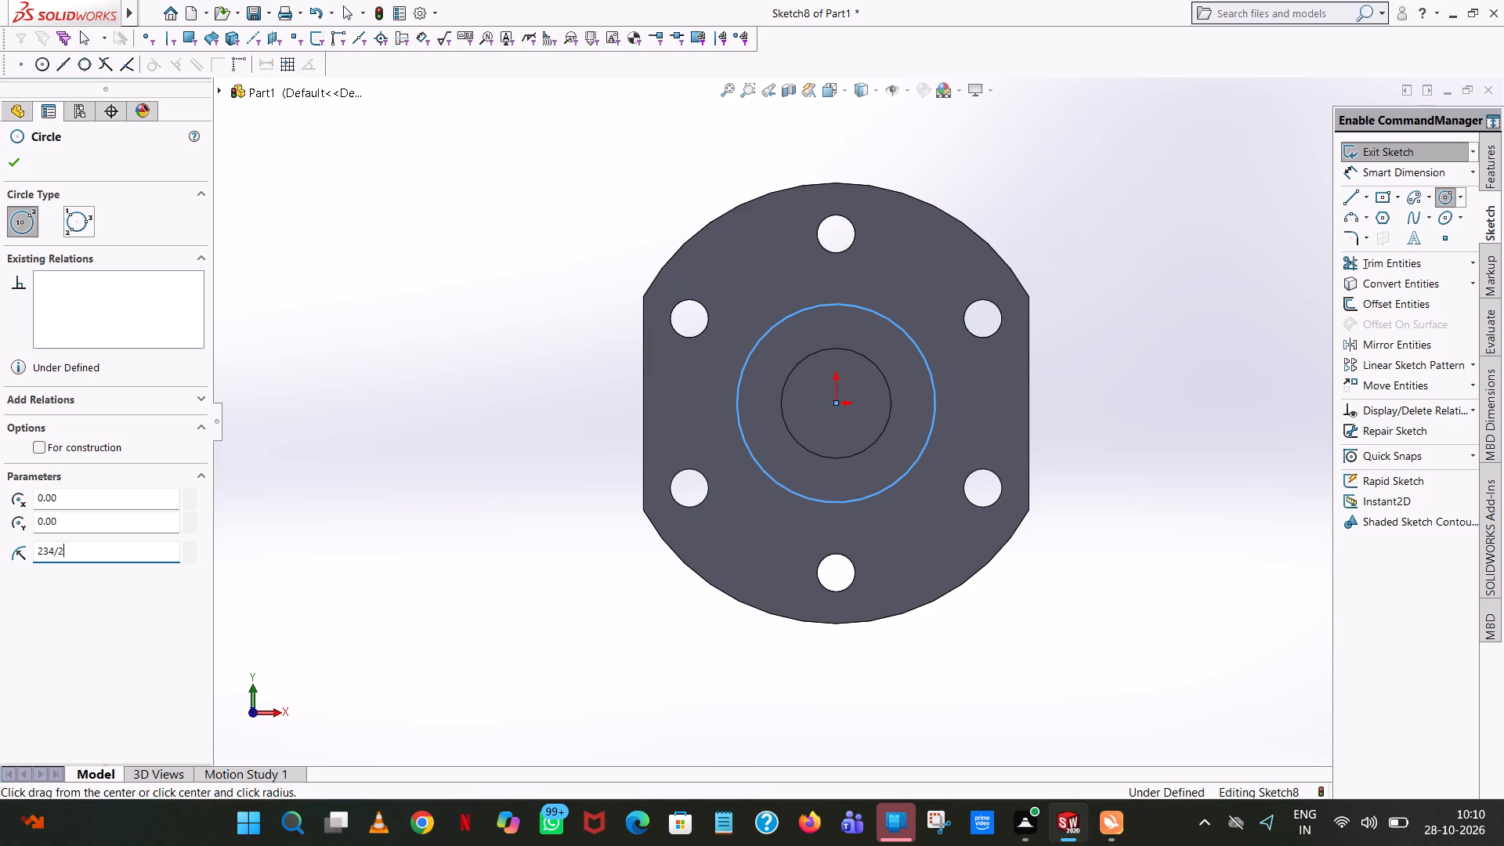
pyautogui.press('Return')
pyautogui.rightClick(866, 309)
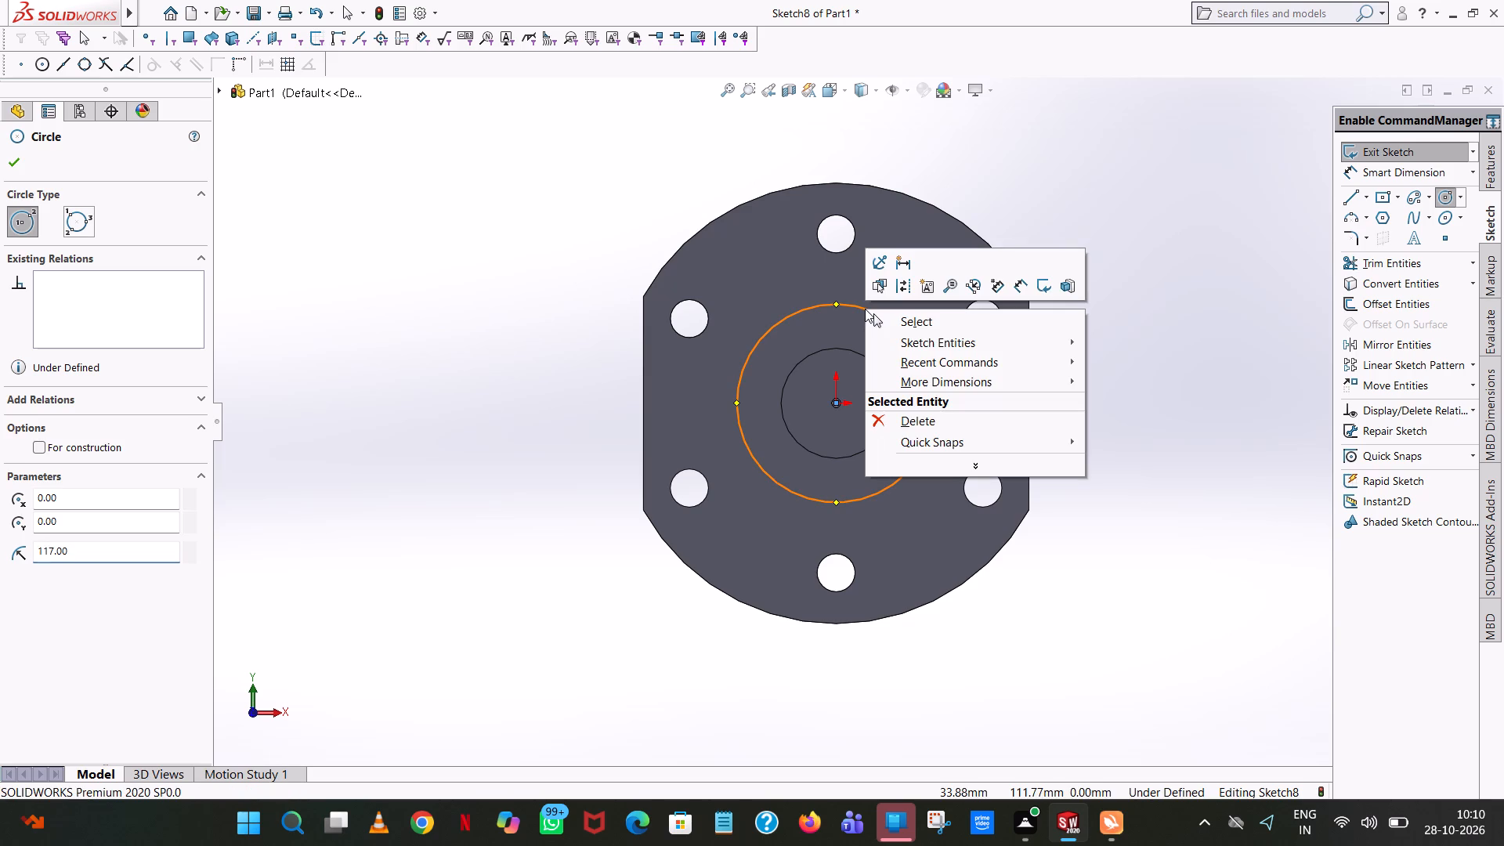
pyautogui.click(913, 312)
# Dimension the diameter of the circle on the 234 mm cylinder's shoulder face, placing the dimension above the cylinder.
pyautogui.moveTo(1115, 309); pyautogui.dragTo(1010, 324, button='middle')
pyautogui.scroll(1, 1010, 324)
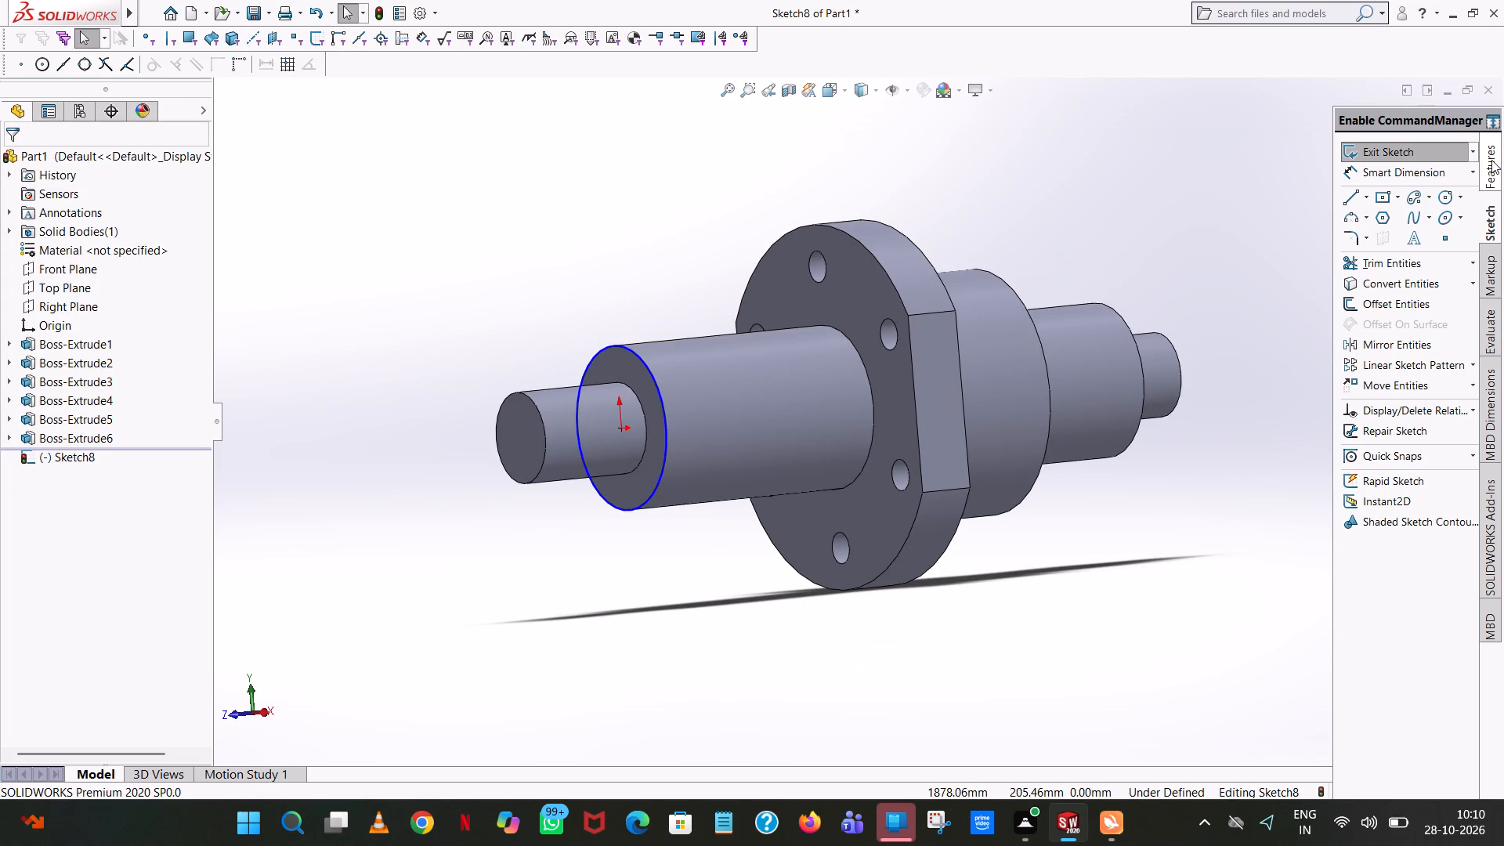
pyautogui.click(1441, 171)
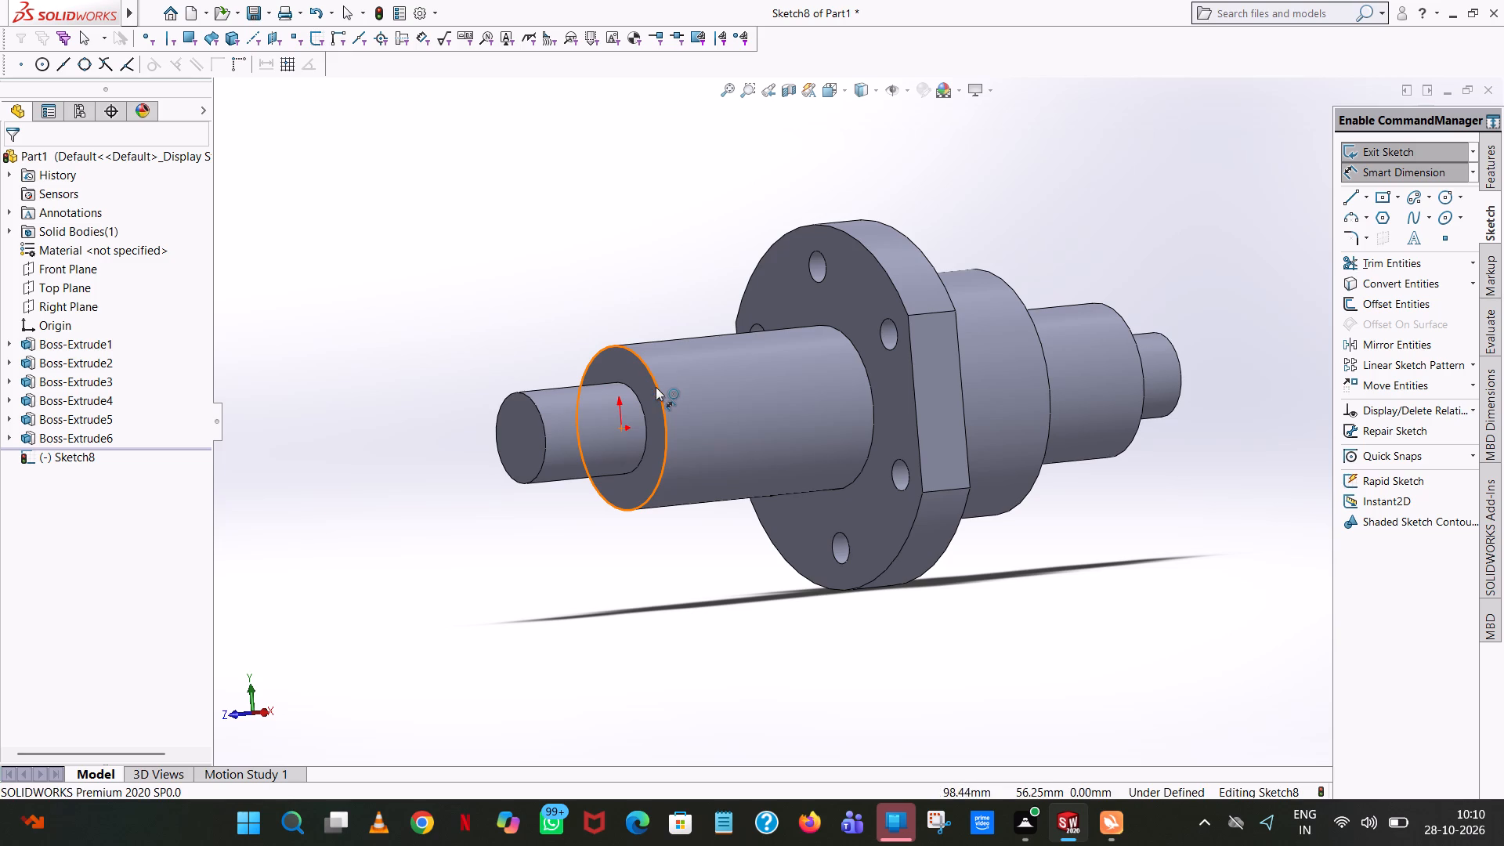
pyautogui.click(656, 387)
pyautogui.click(650, 202)
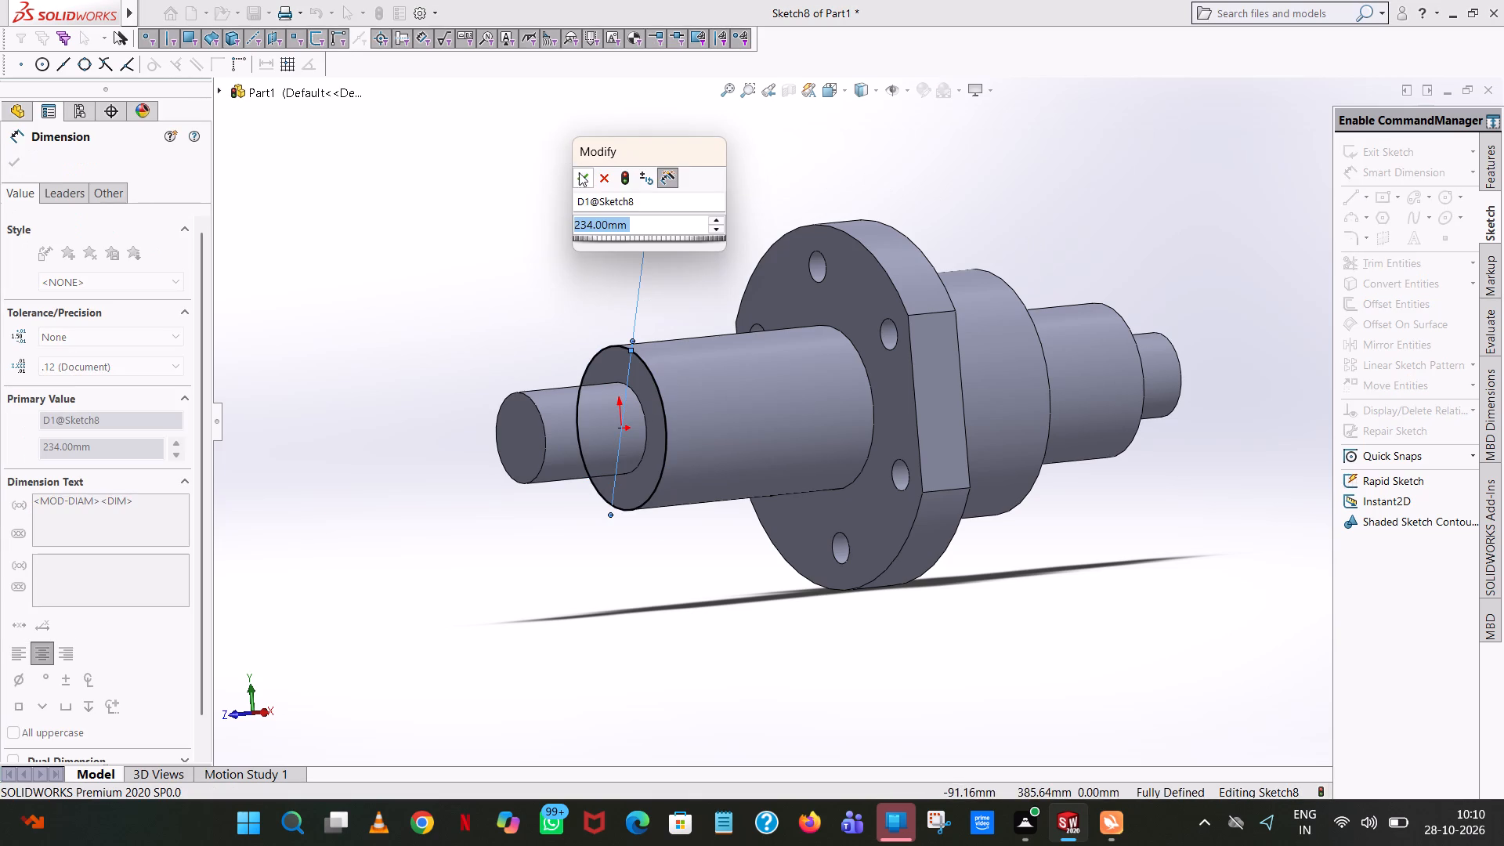
pyautogui.click(583, 175)
pyautogui.click(447, 179)
# Exit the circle sketch and start a helix from the 234 mm circle, reversed to run along the cylinder toward the flange.
pyautogui.click(1386, 150)
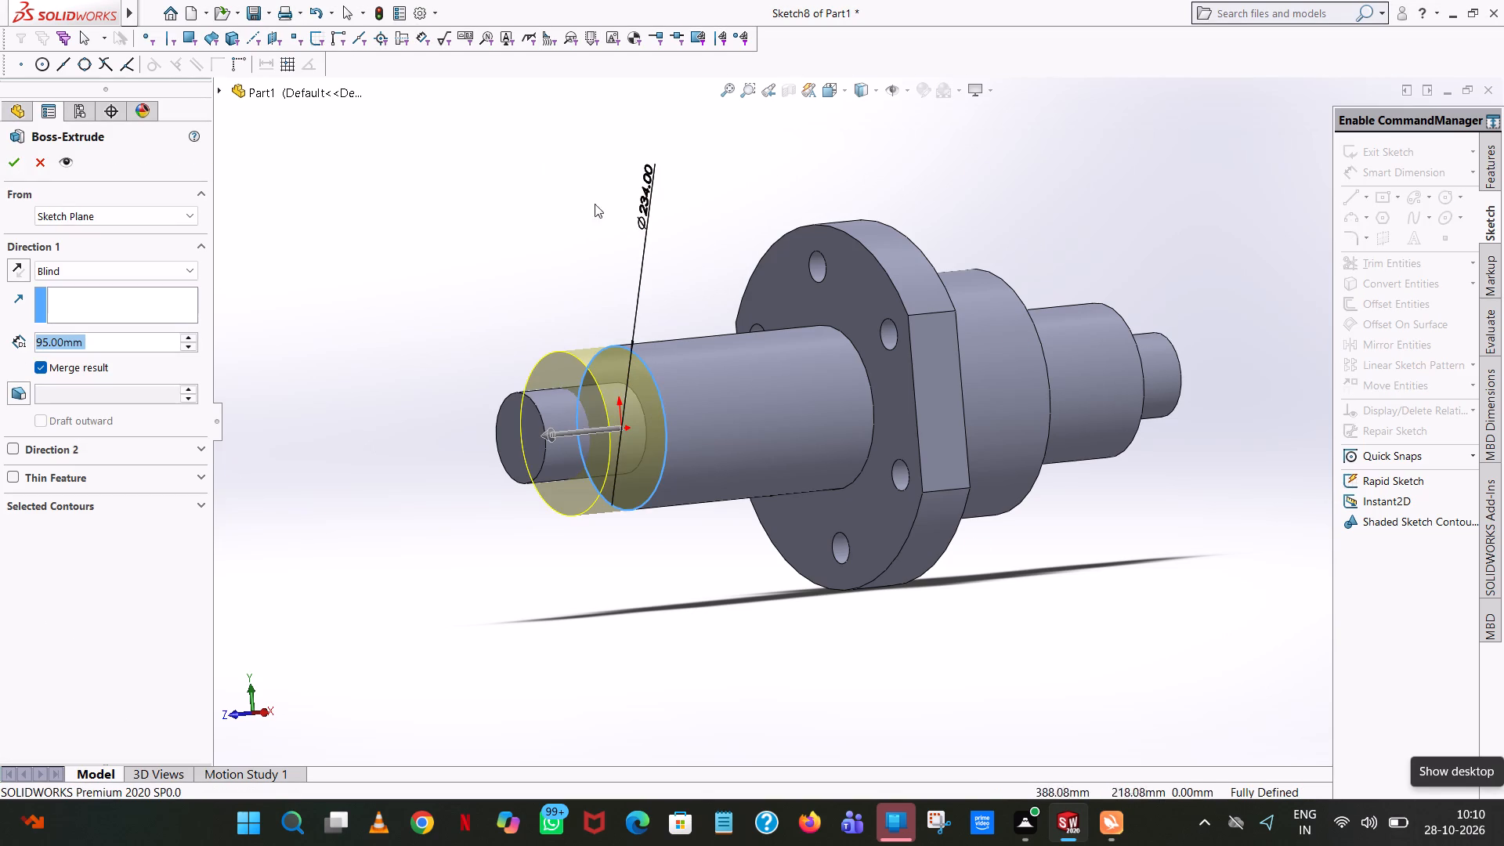
pyautogui.click(38, 167)
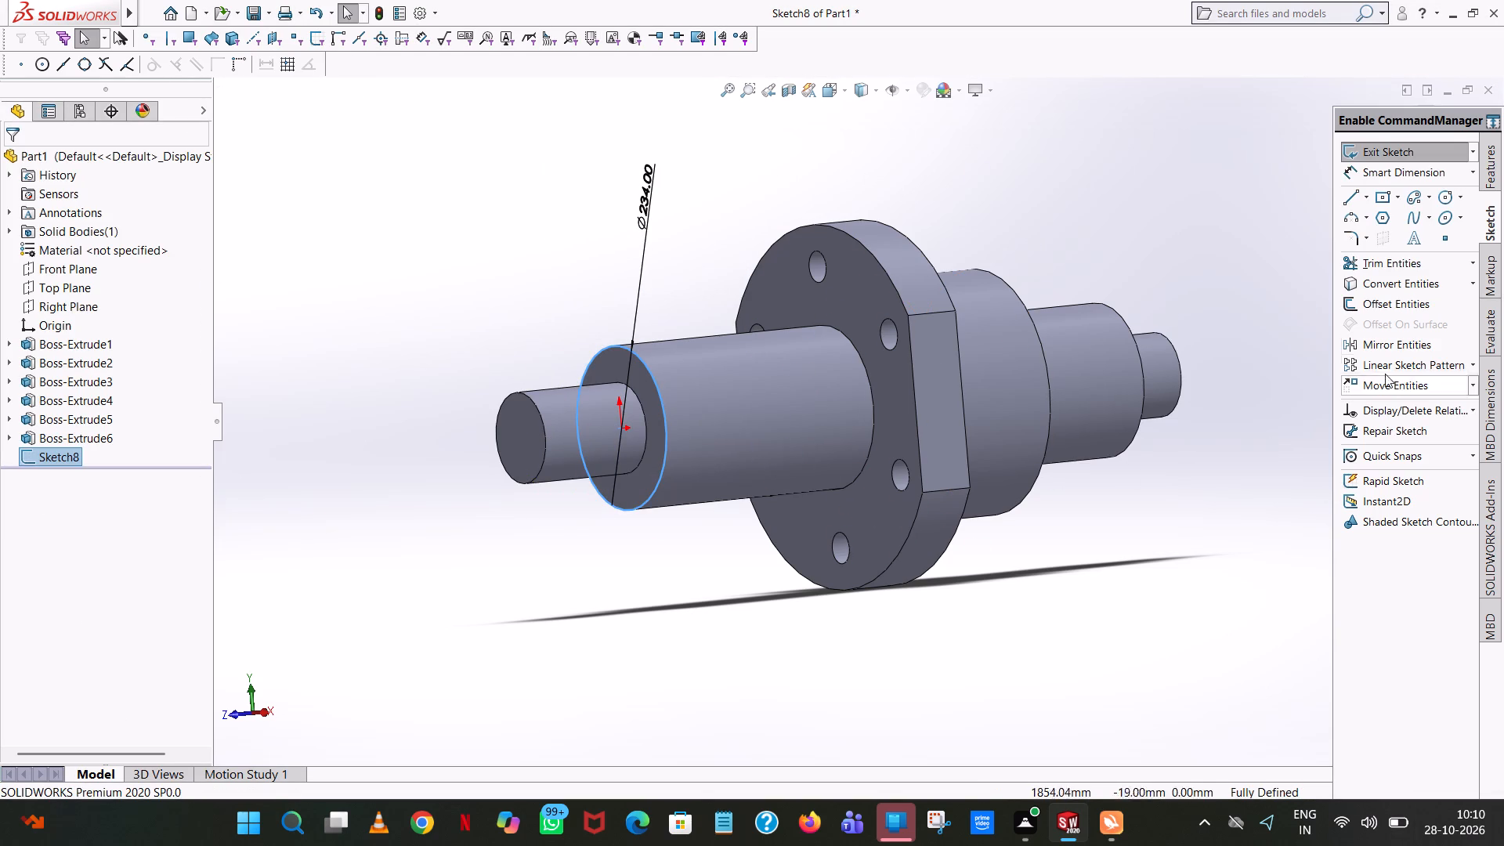
pyautogui.click(1412, 150)
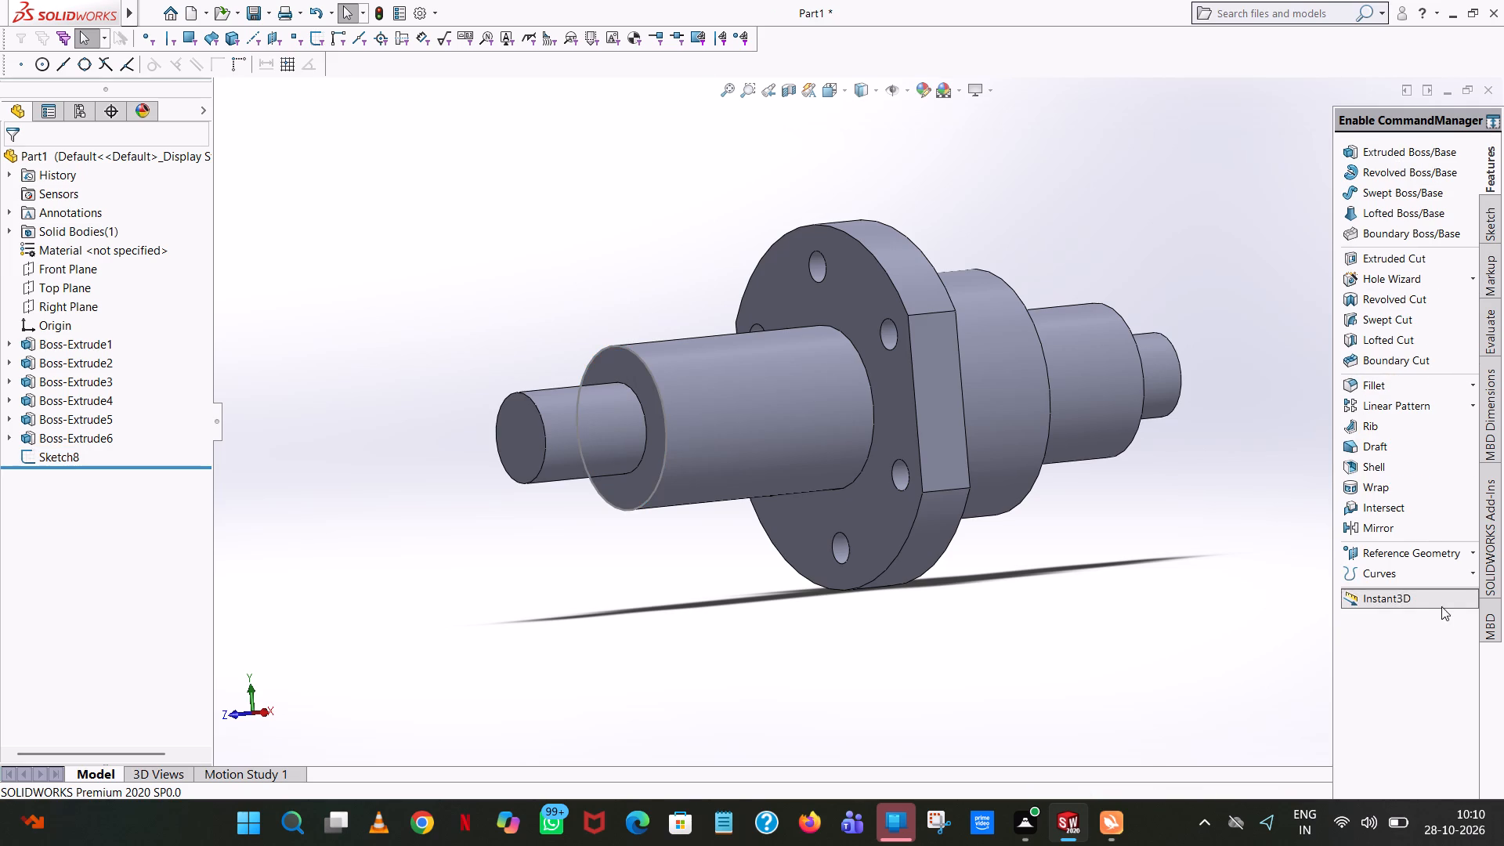
pyautogui.click(1406, 577)
pyautogui.click(1296, 685)
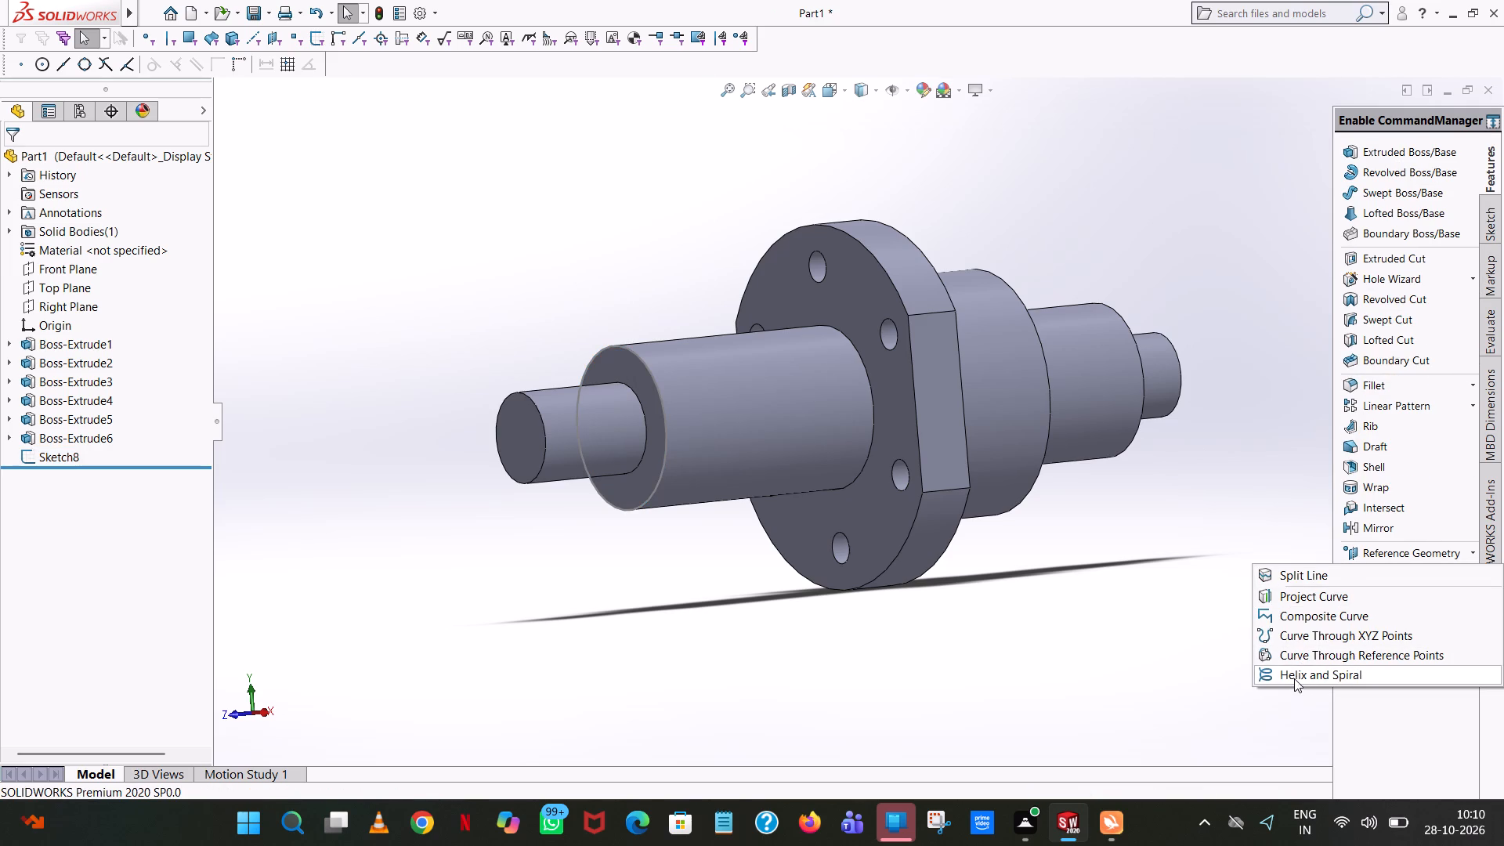
pyautogui.click(1297, 674)
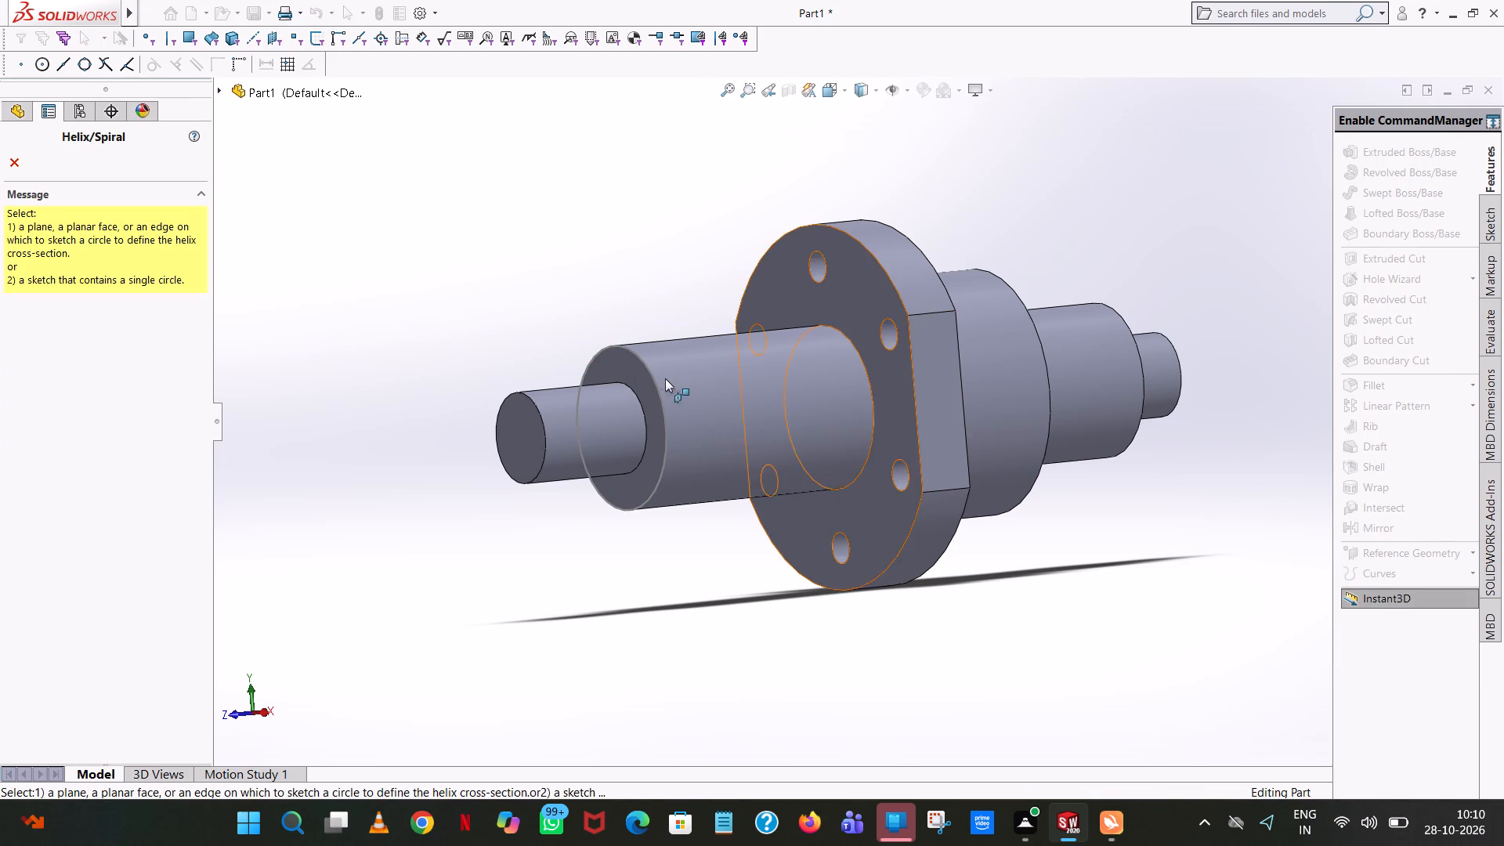
pyautogui.click(650, 372)
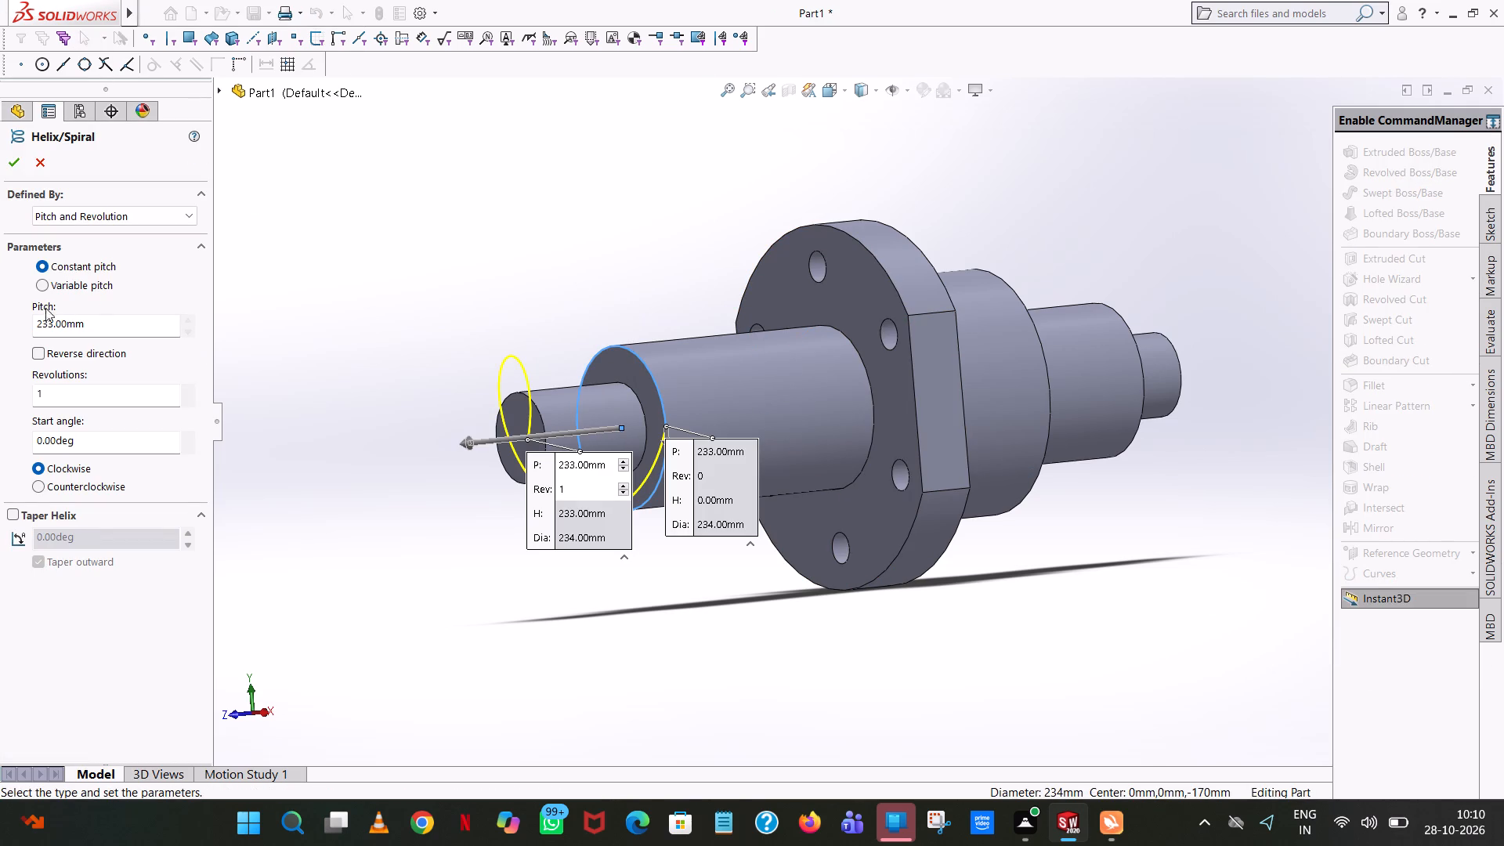
pyautogui.click(34, 349)
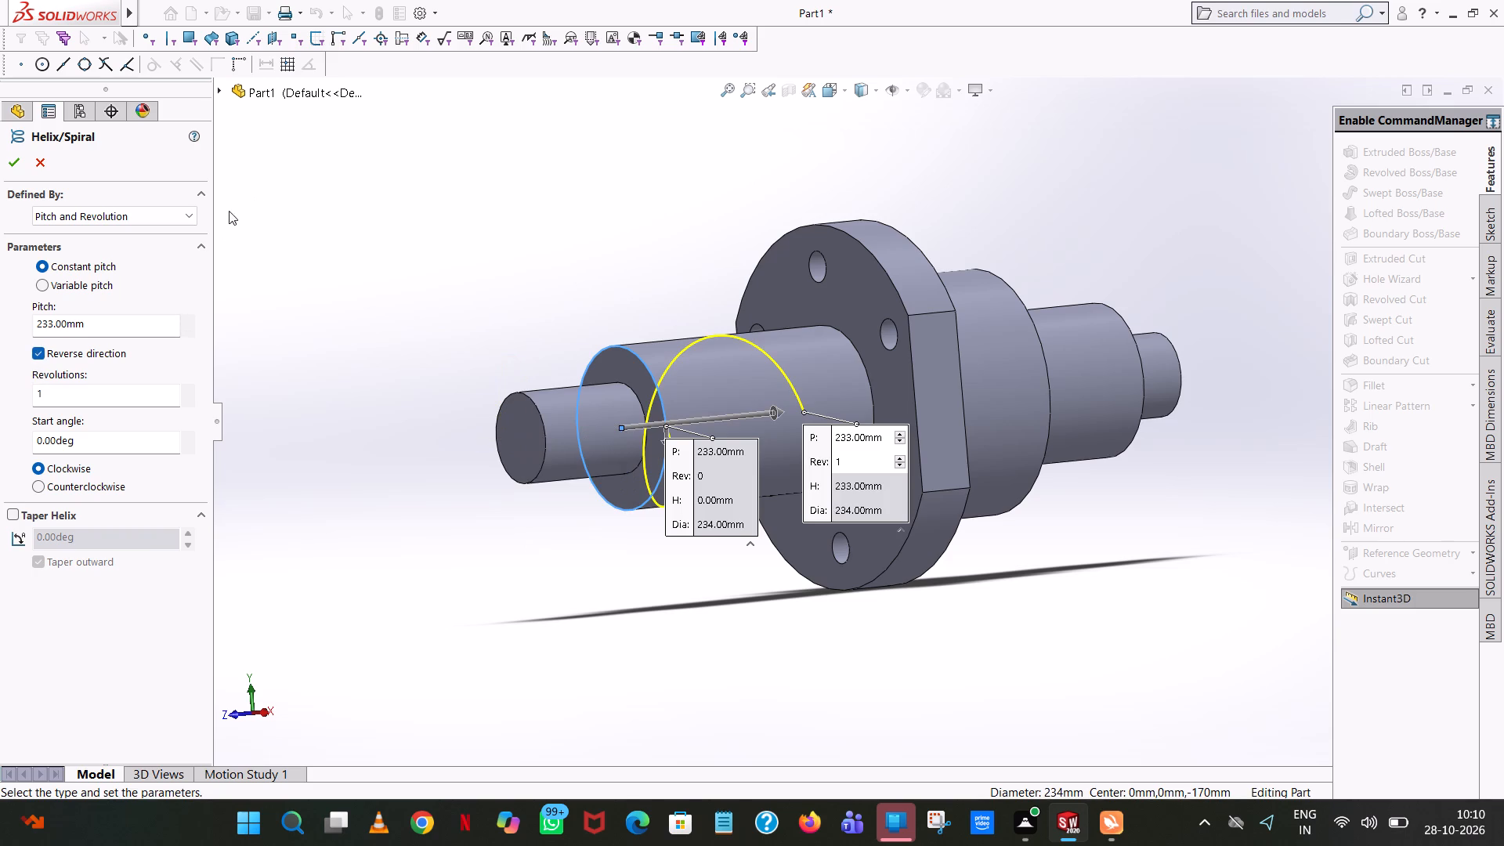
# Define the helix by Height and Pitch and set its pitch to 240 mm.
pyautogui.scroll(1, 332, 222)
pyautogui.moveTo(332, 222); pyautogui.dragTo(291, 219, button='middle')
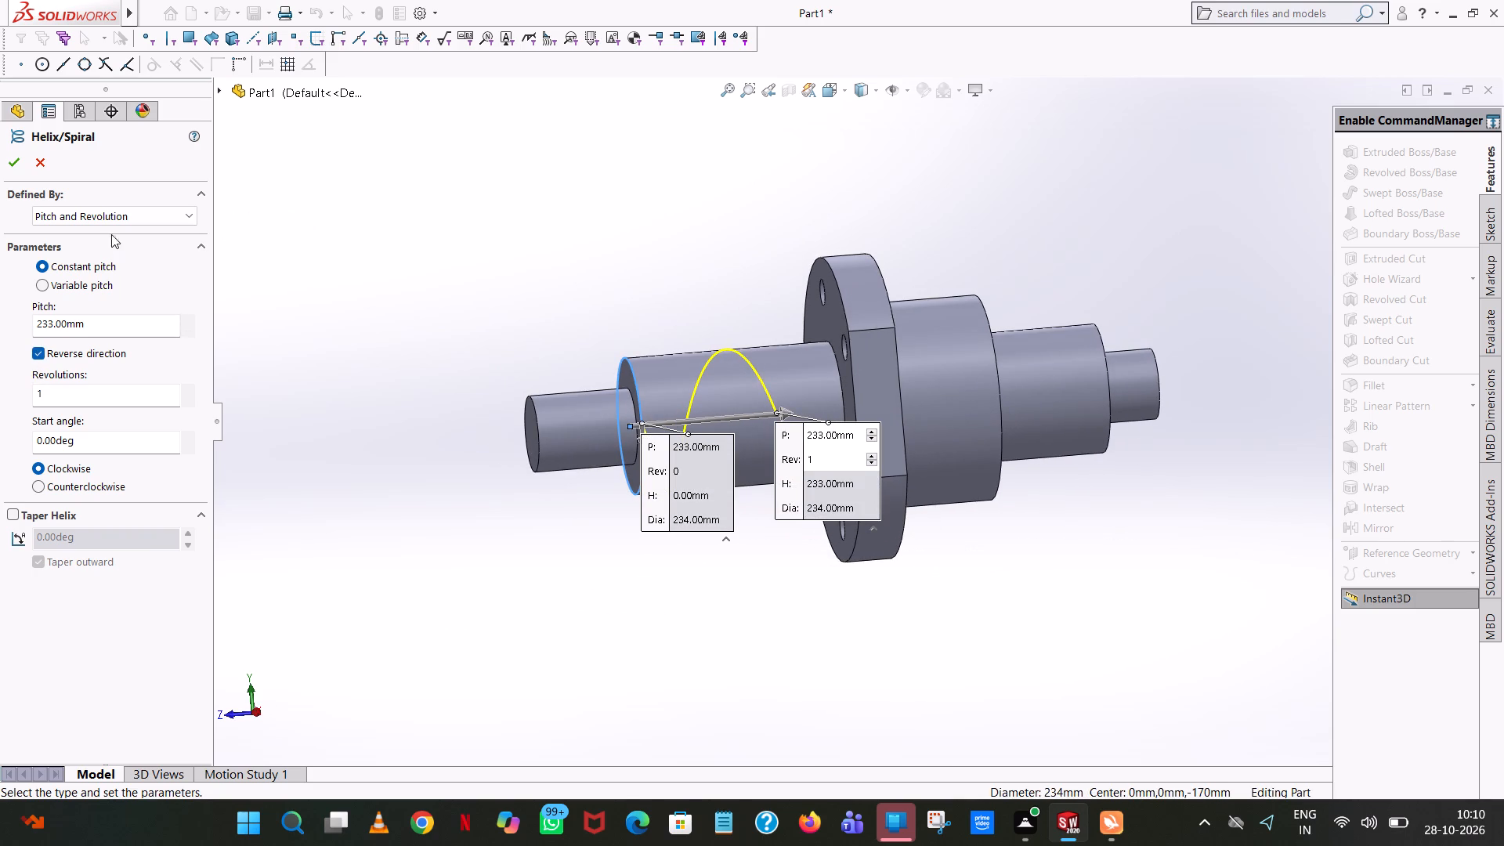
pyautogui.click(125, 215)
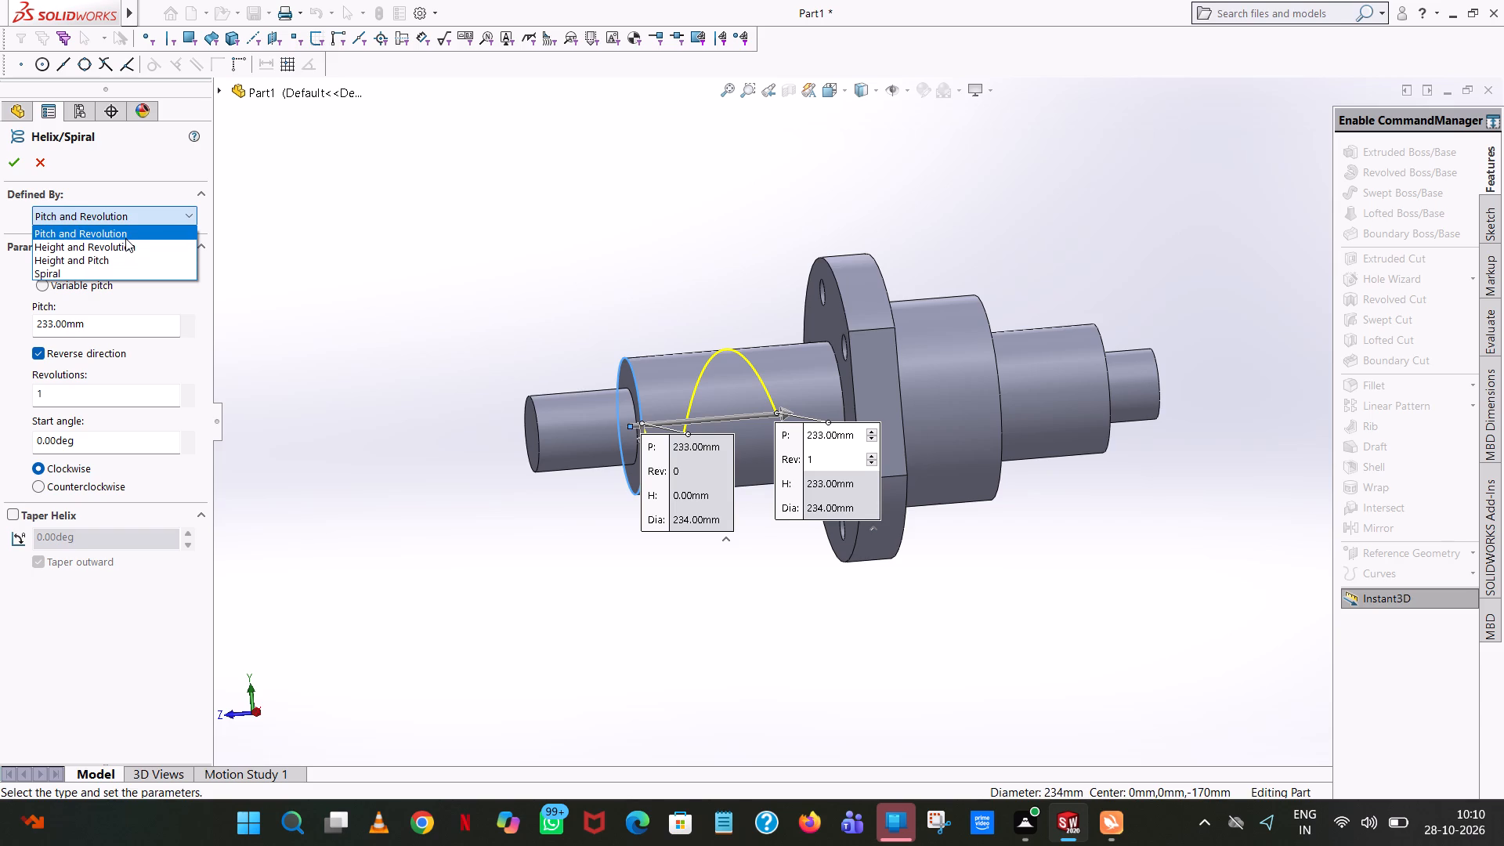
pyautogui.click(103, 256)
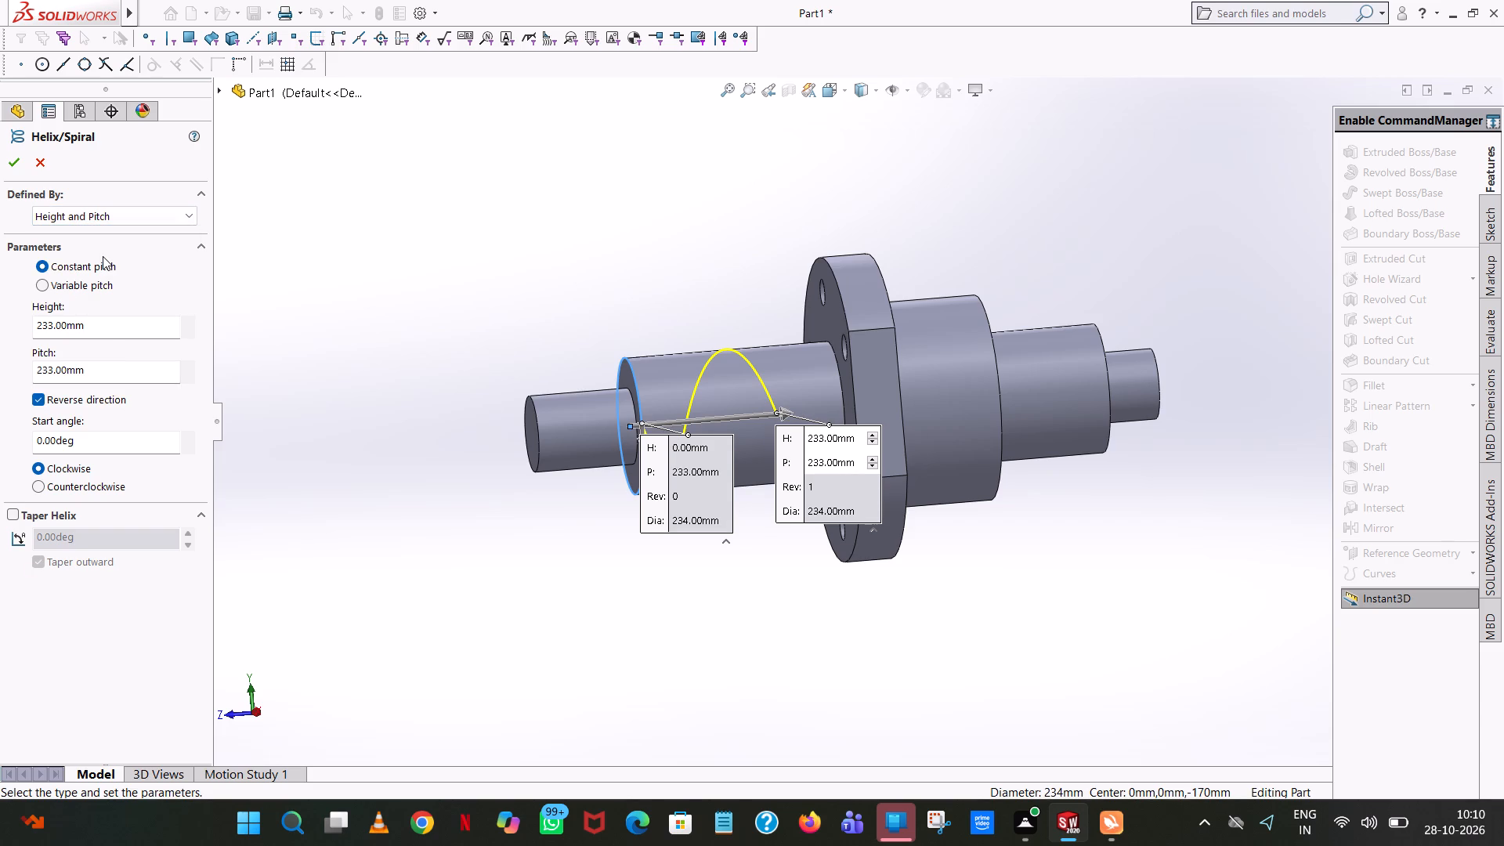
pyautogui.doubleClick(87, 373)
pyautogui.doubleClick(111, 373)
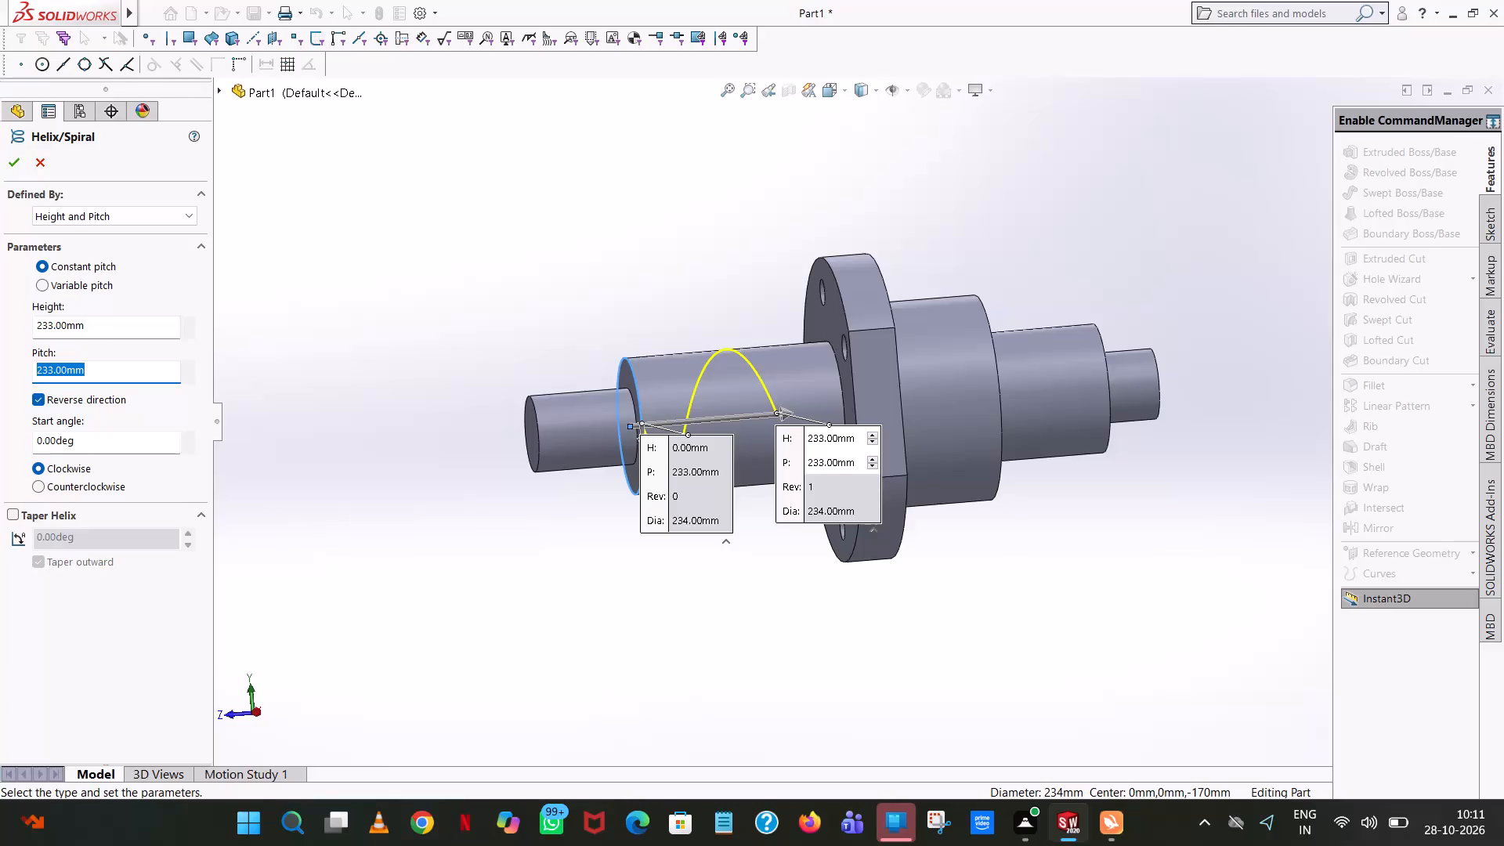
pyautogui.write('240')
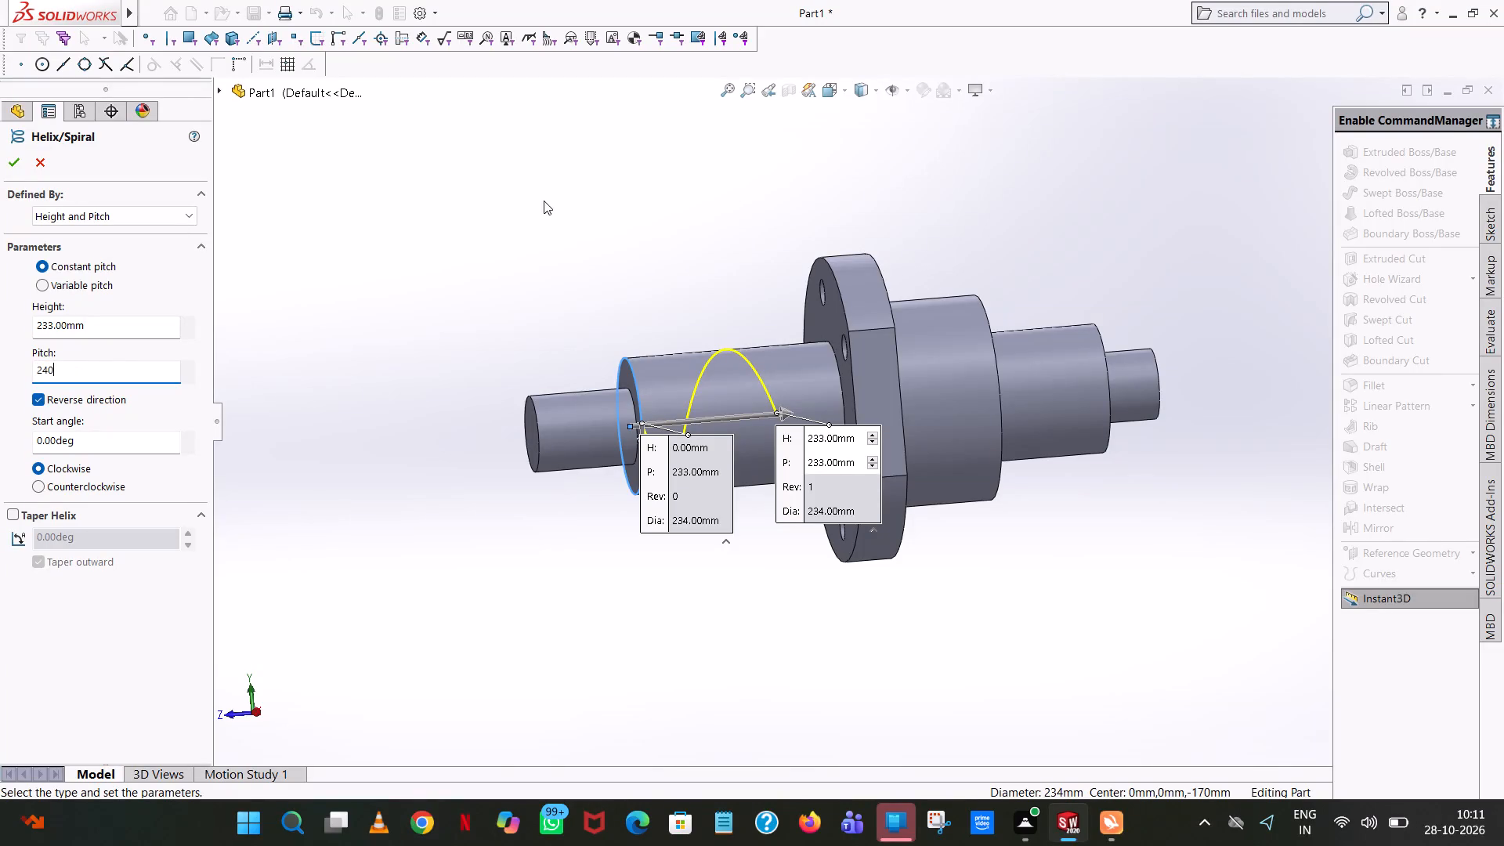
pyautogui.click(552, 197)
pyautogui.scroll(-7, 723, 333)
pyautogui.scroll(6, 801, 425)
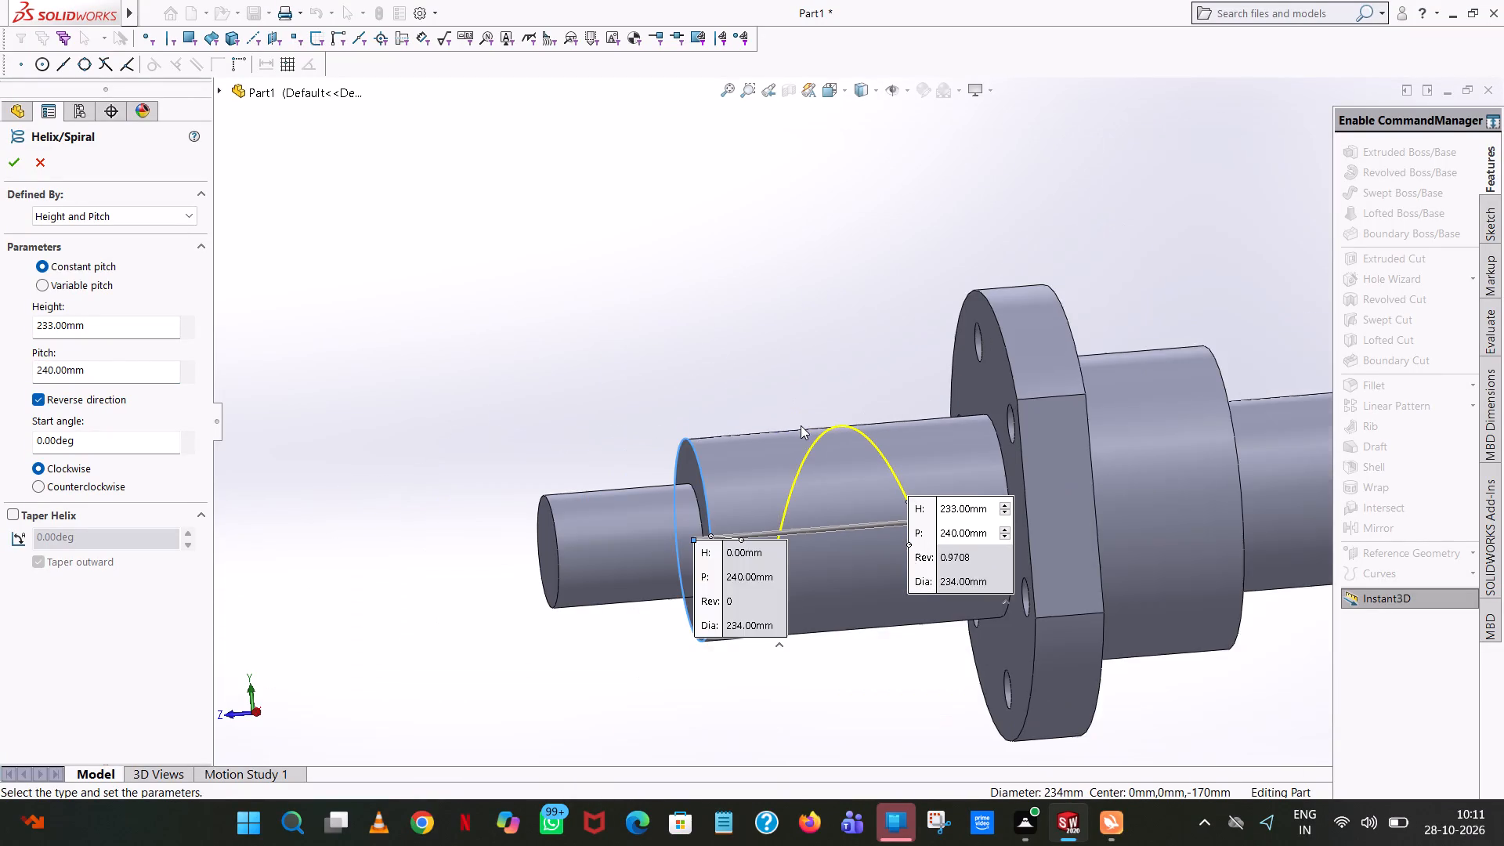
# Define the helix by Pitch and Revolution and set it to 6 revolutions.
pyautogui.scroll(2, 801, 425)
pyautogui.click(126, 216)
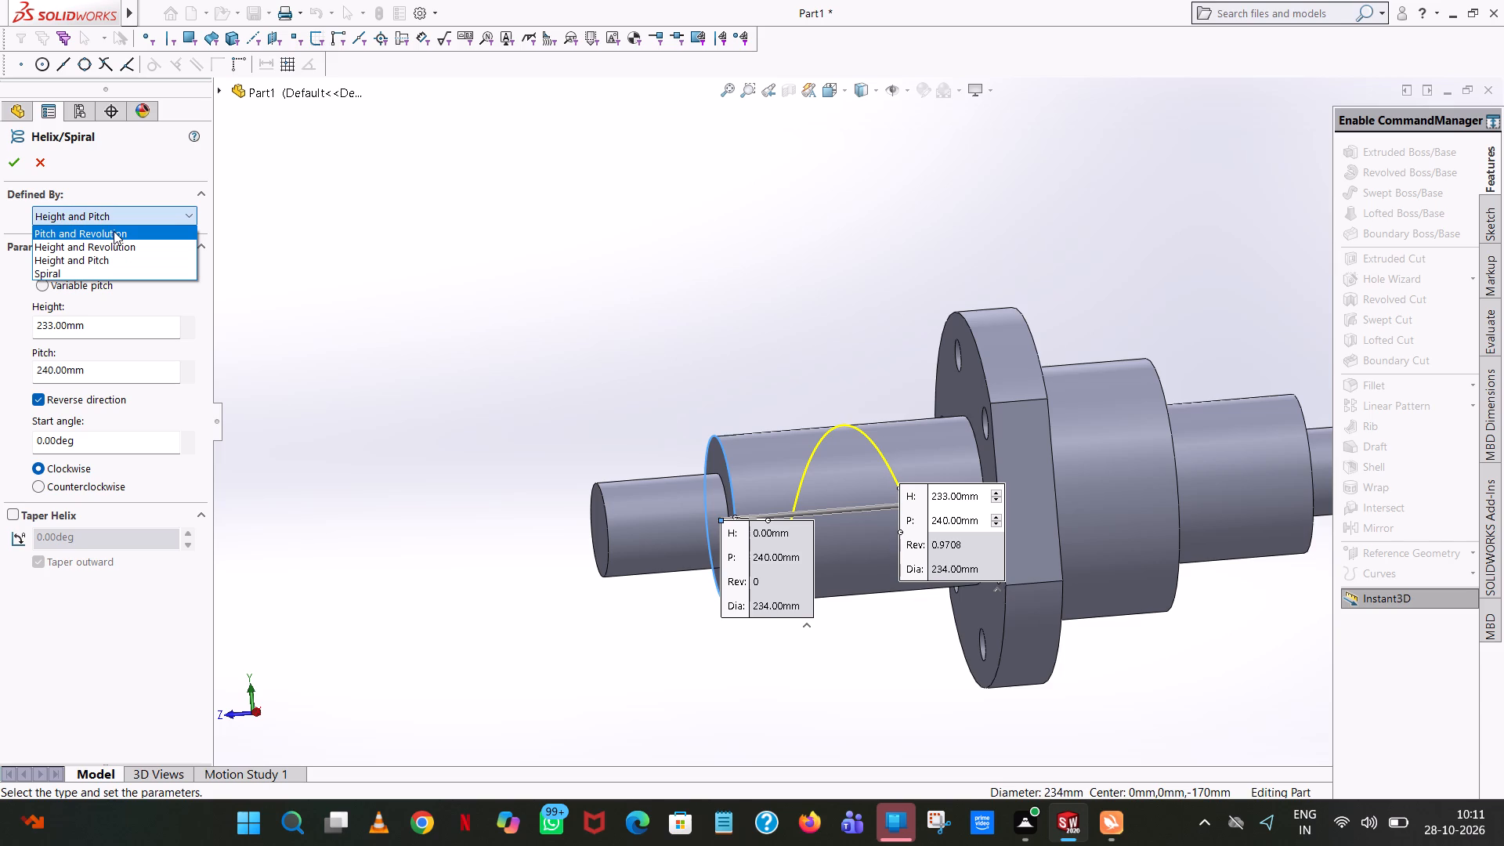
pyautogui.click(114, 231)
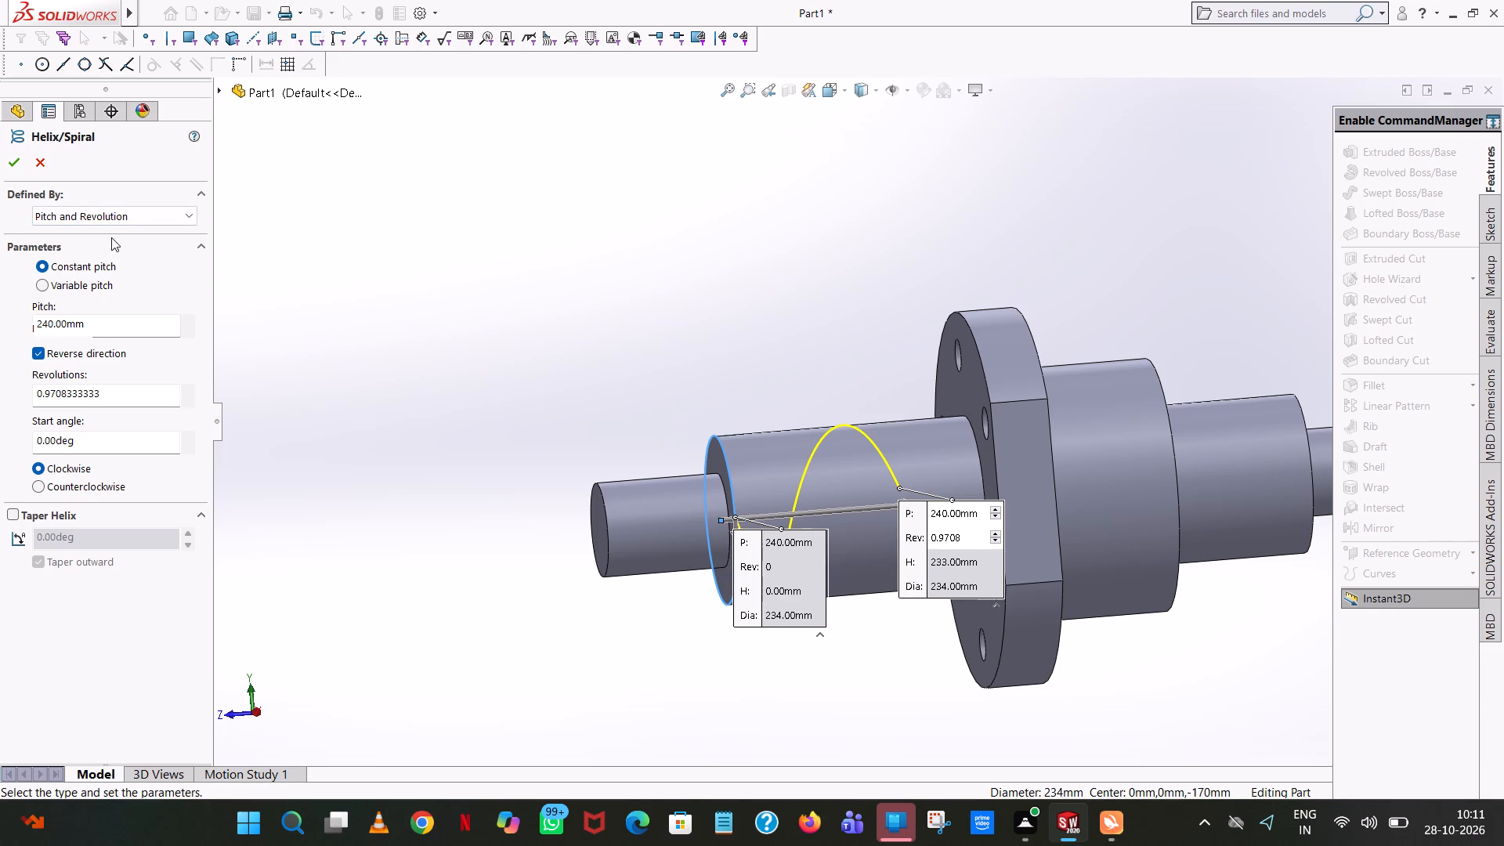
pyautogui.doubleClick(128, 392)
pyautogui.press('6')
pyautogui.click(511, 299)
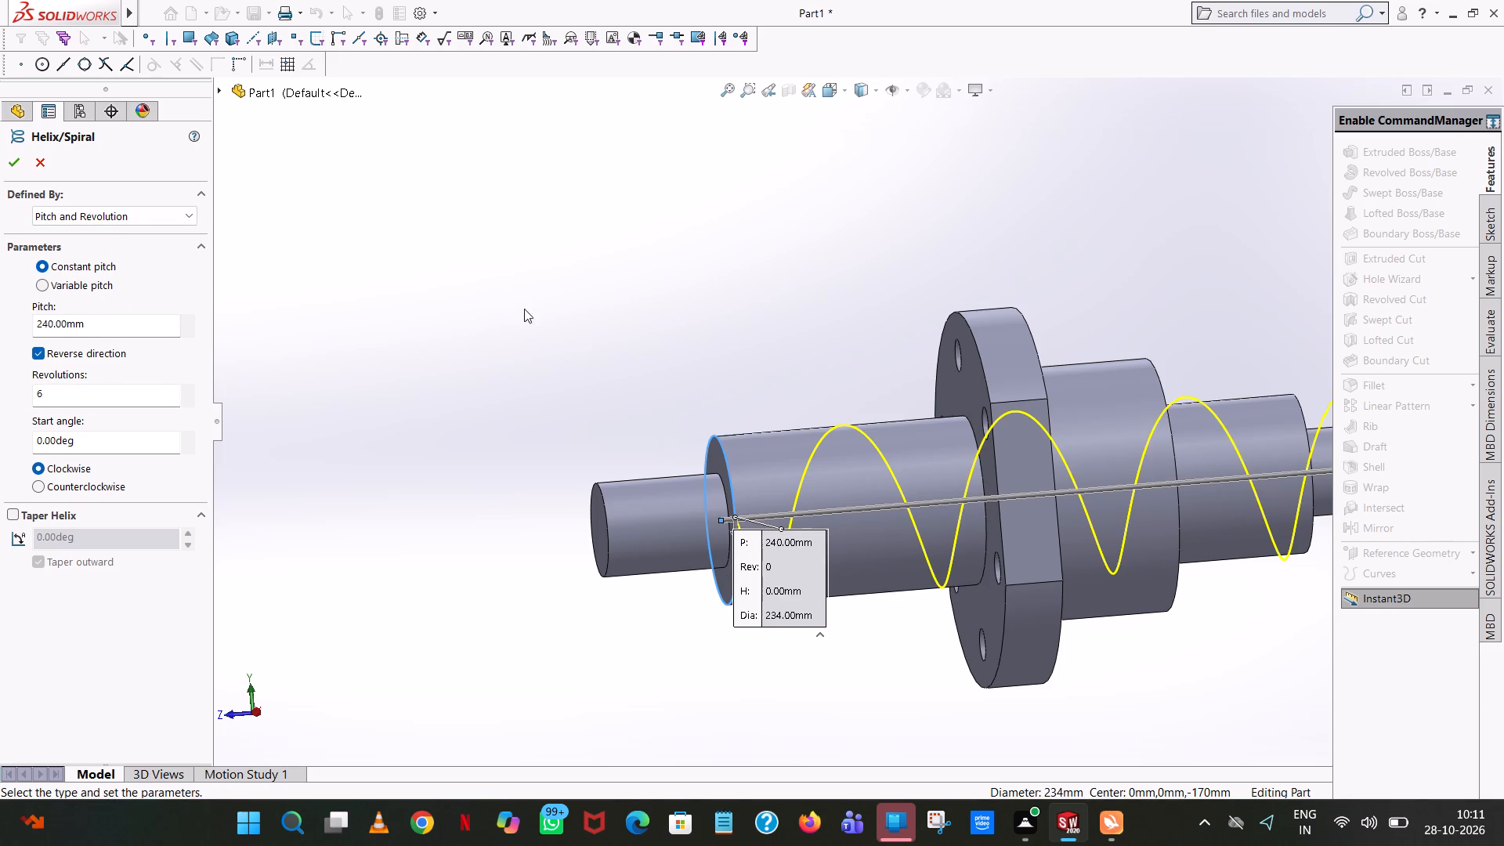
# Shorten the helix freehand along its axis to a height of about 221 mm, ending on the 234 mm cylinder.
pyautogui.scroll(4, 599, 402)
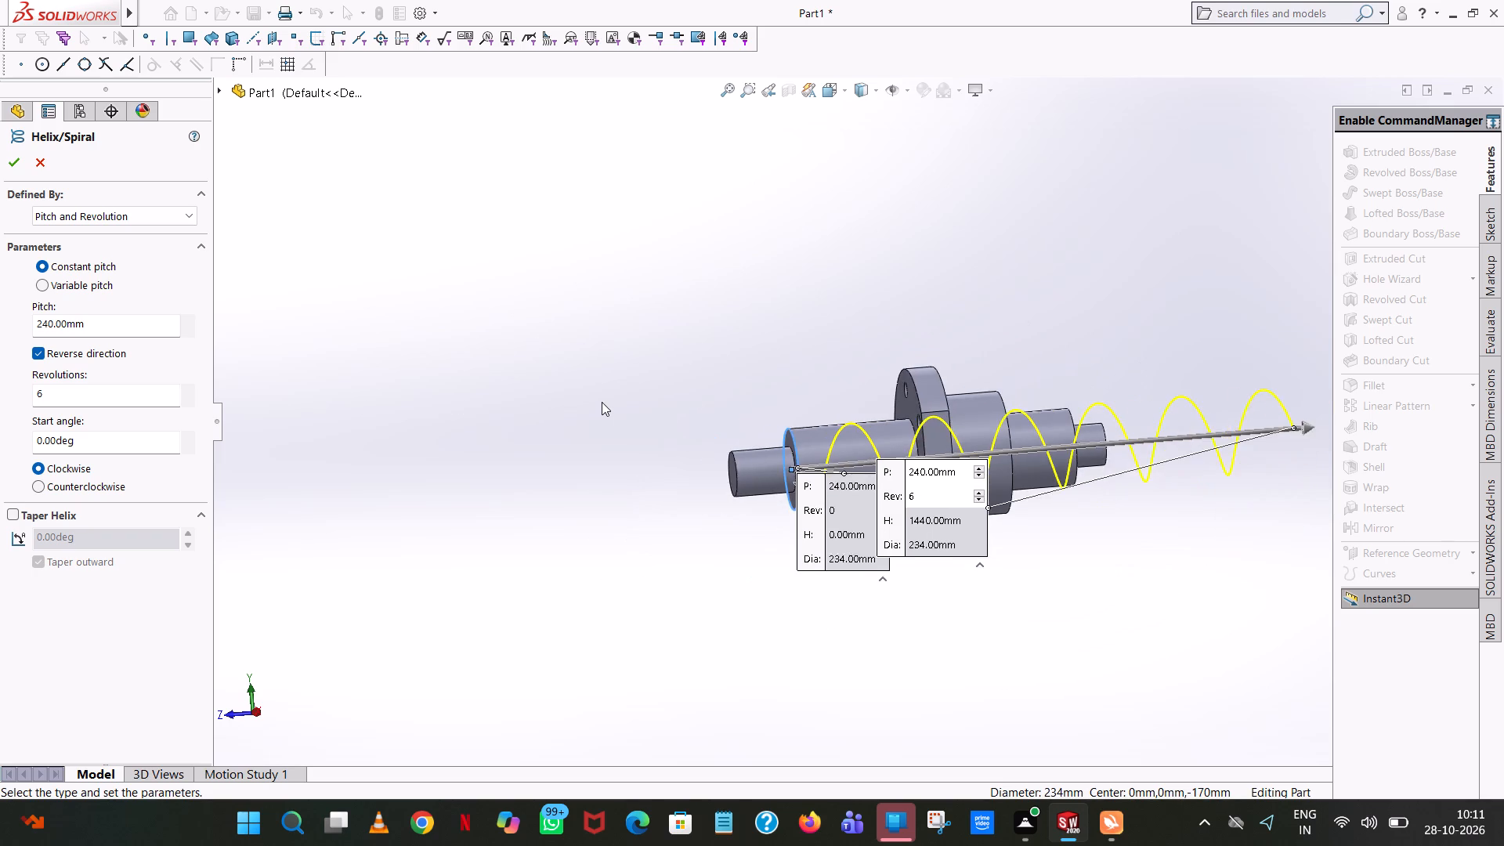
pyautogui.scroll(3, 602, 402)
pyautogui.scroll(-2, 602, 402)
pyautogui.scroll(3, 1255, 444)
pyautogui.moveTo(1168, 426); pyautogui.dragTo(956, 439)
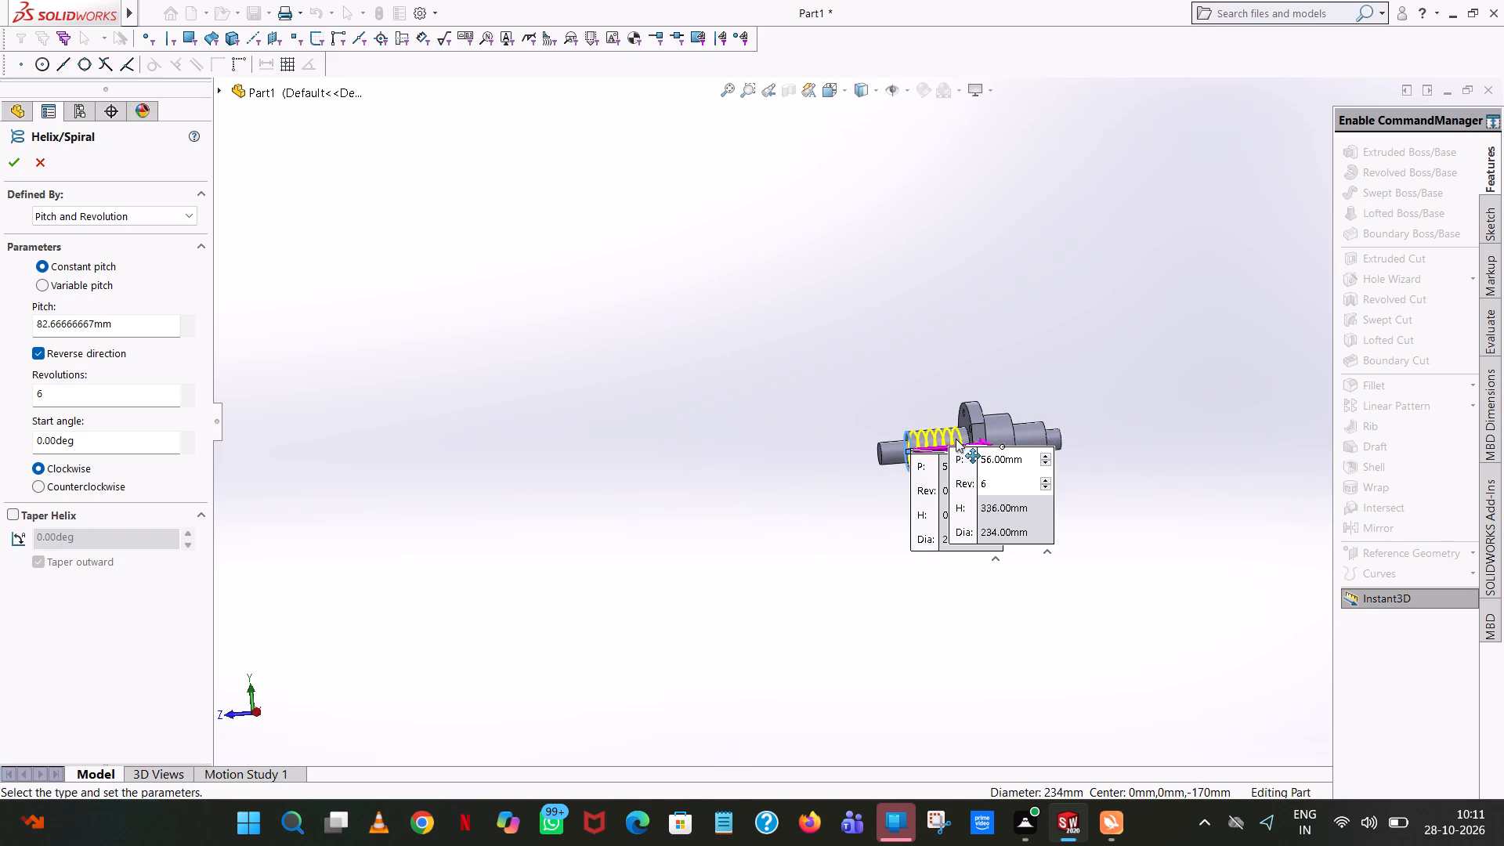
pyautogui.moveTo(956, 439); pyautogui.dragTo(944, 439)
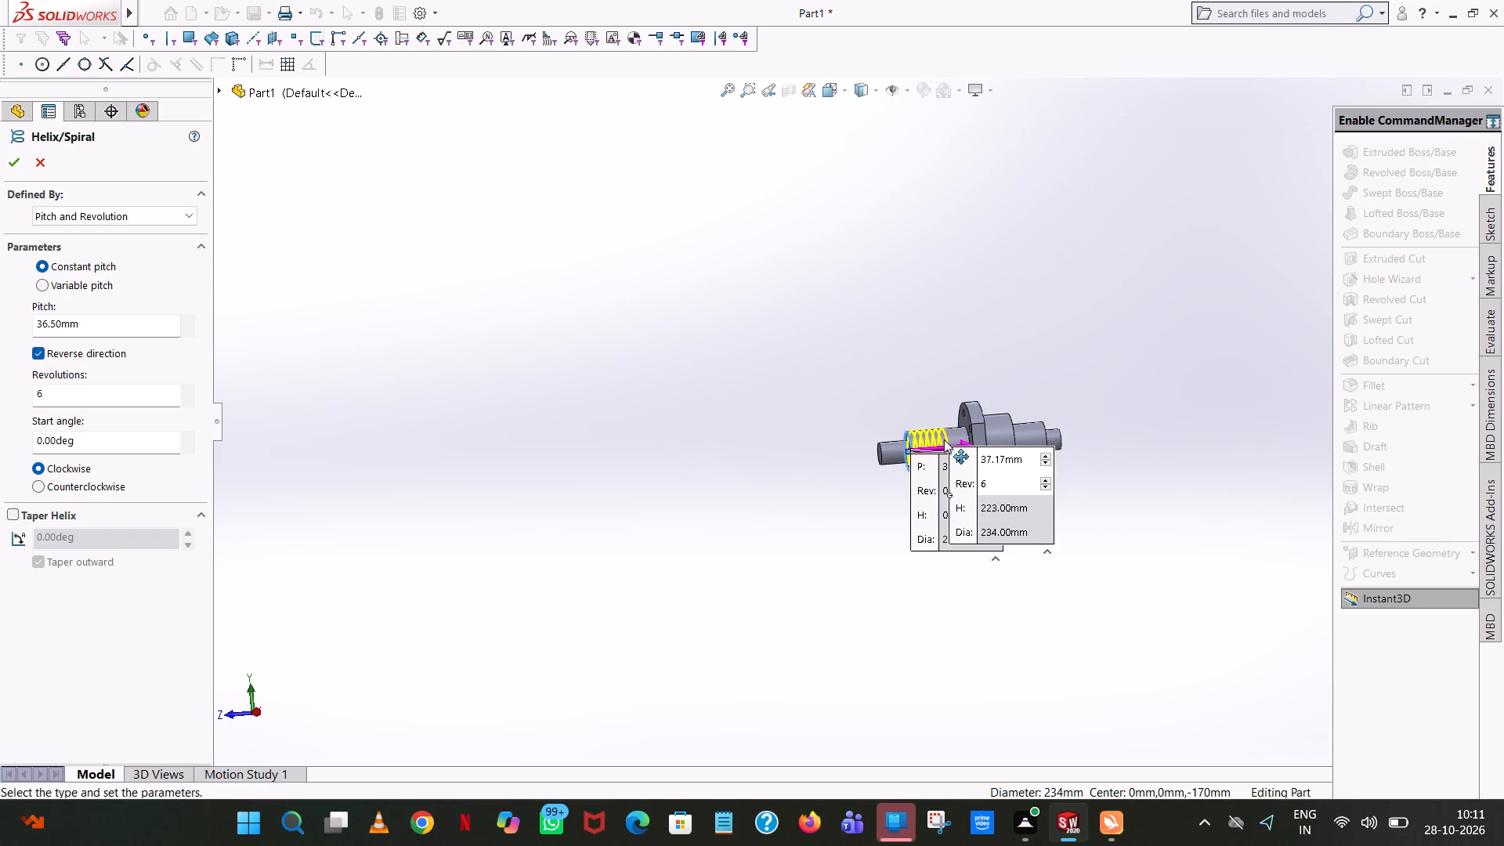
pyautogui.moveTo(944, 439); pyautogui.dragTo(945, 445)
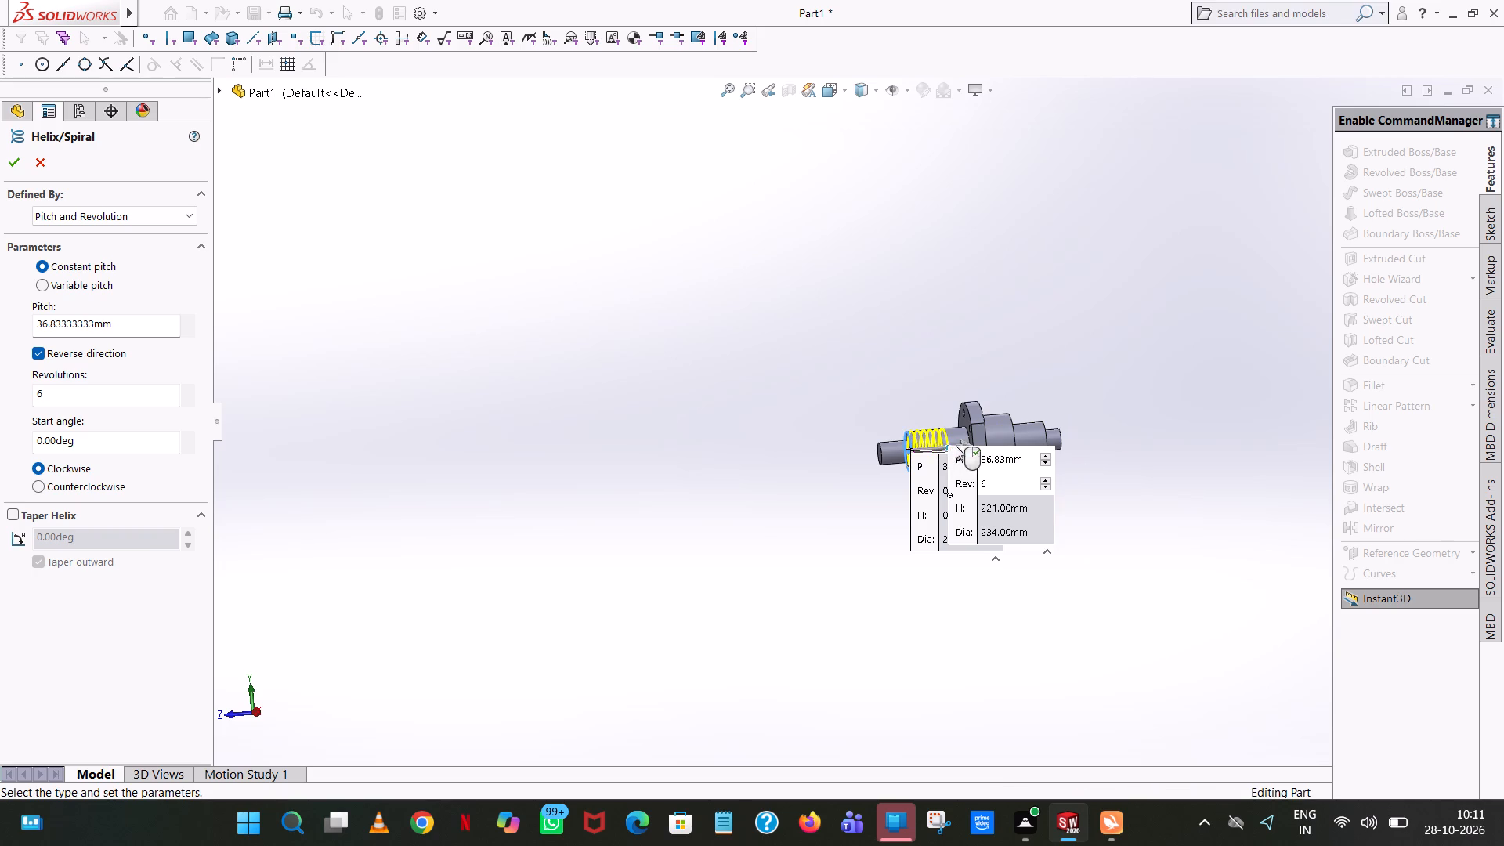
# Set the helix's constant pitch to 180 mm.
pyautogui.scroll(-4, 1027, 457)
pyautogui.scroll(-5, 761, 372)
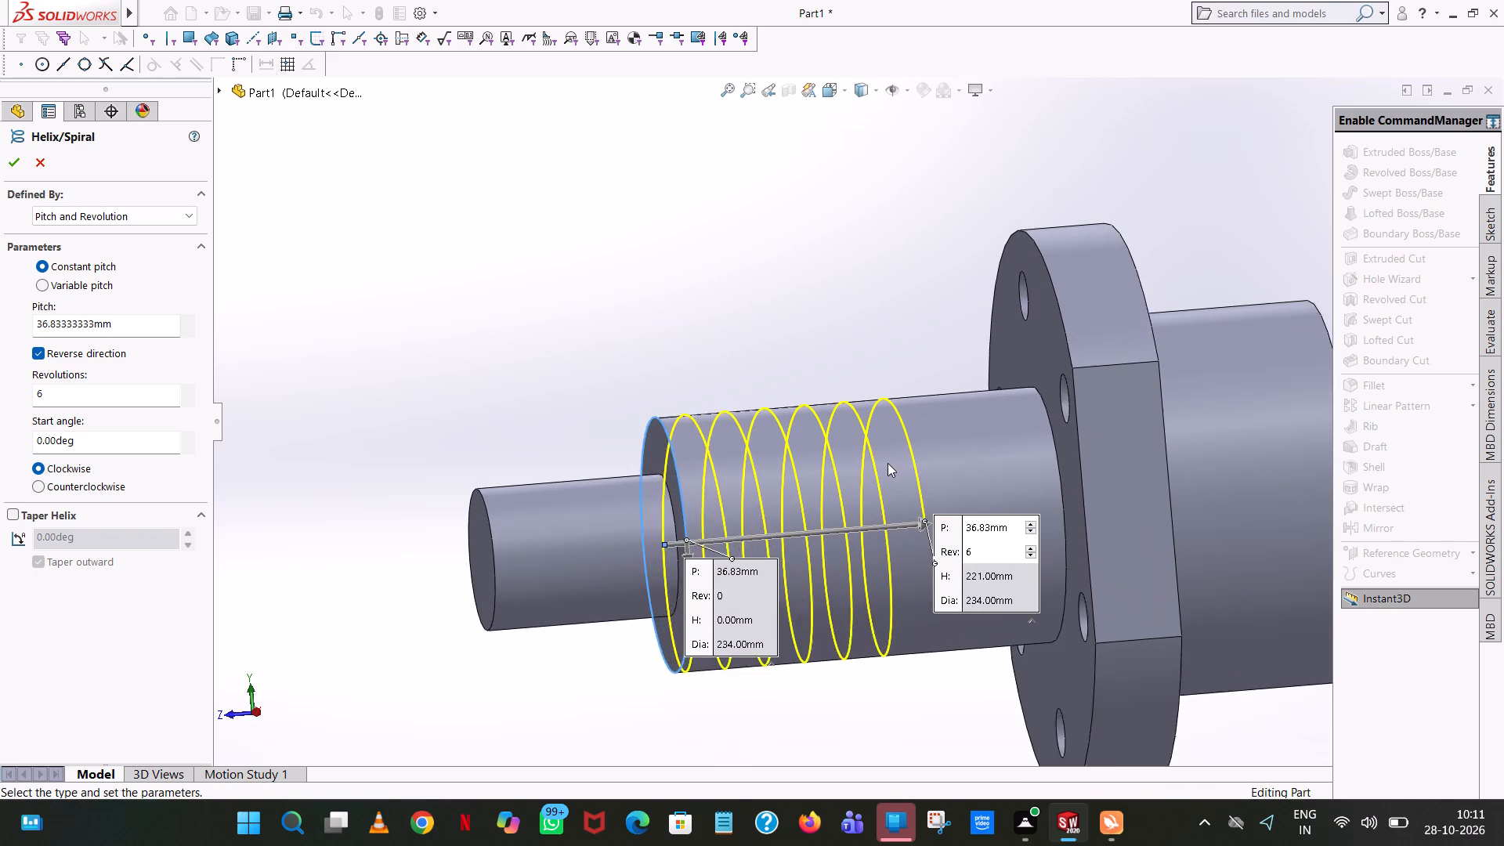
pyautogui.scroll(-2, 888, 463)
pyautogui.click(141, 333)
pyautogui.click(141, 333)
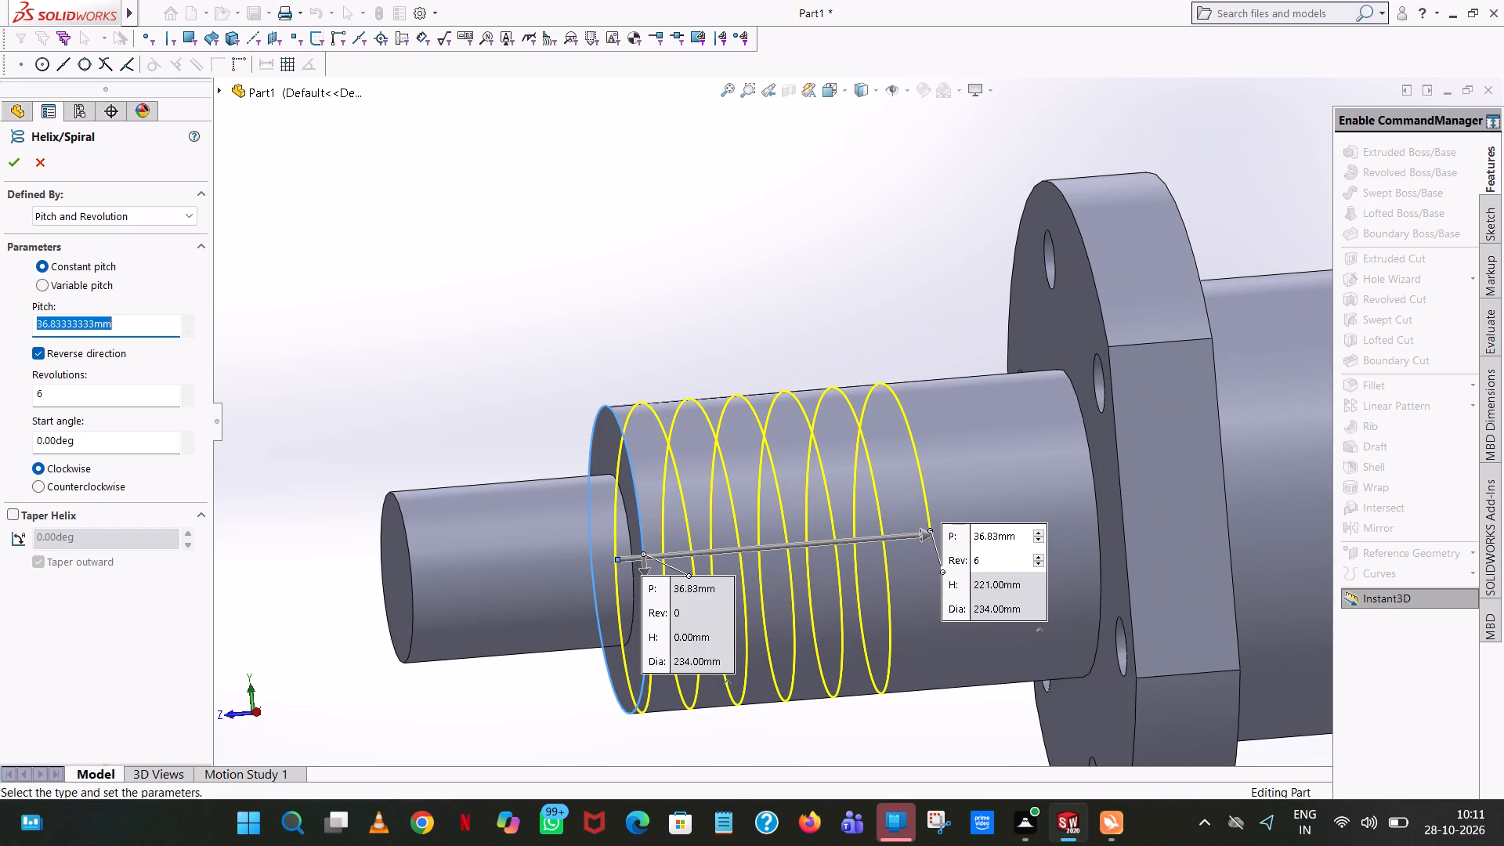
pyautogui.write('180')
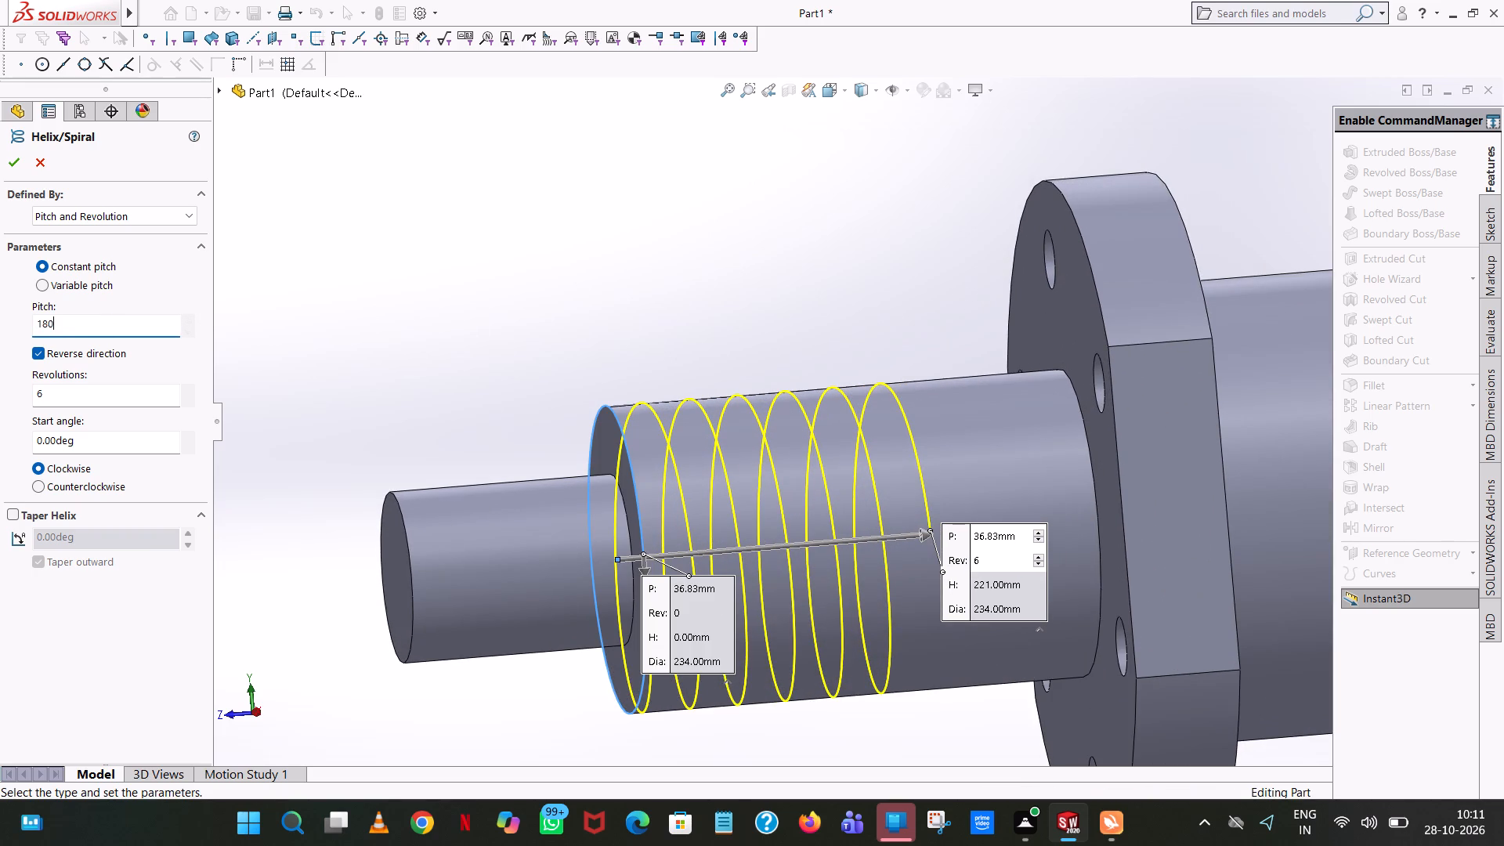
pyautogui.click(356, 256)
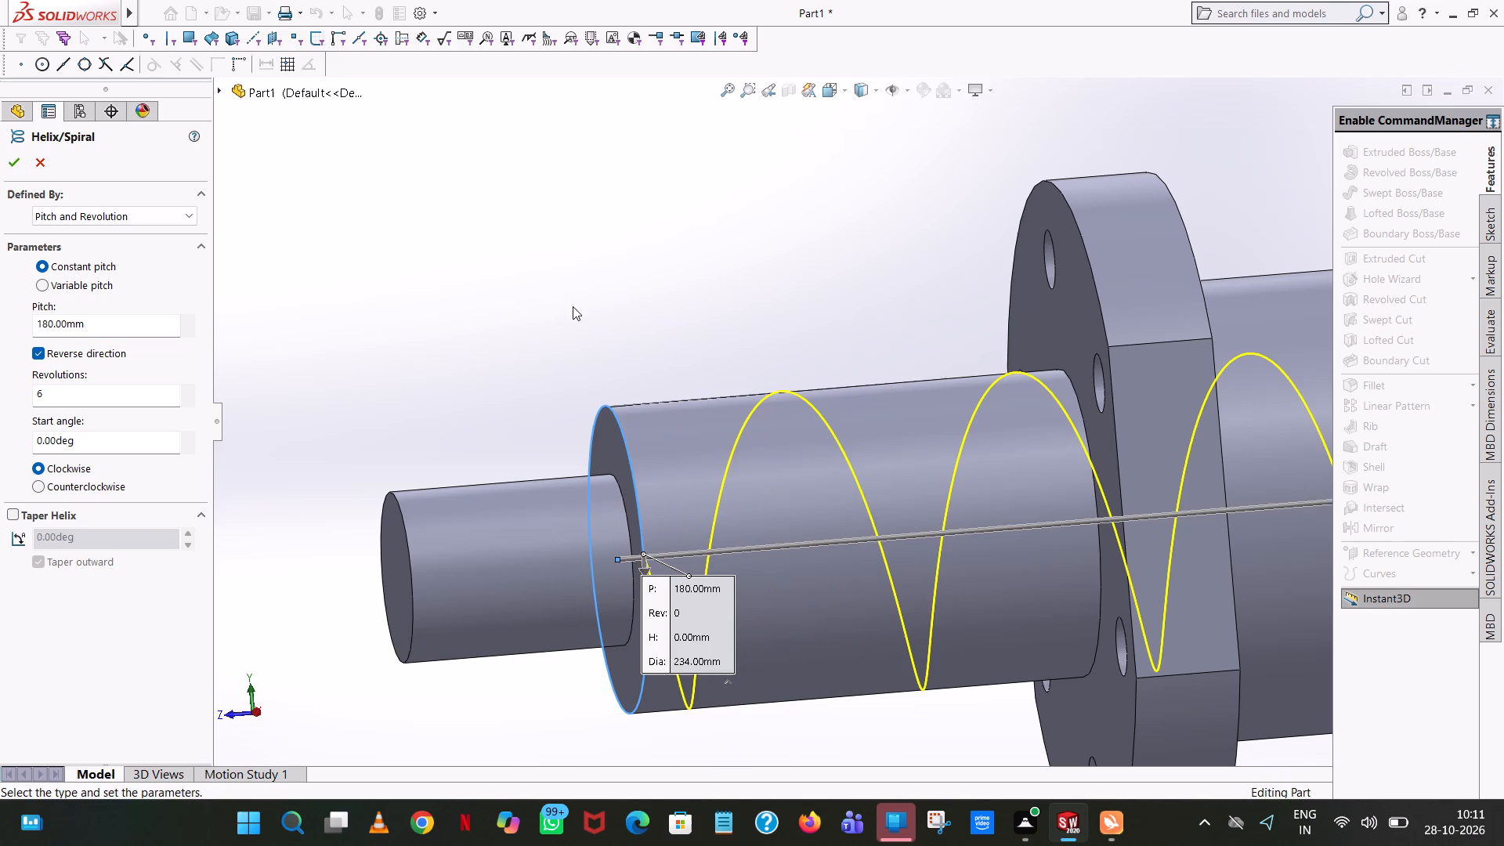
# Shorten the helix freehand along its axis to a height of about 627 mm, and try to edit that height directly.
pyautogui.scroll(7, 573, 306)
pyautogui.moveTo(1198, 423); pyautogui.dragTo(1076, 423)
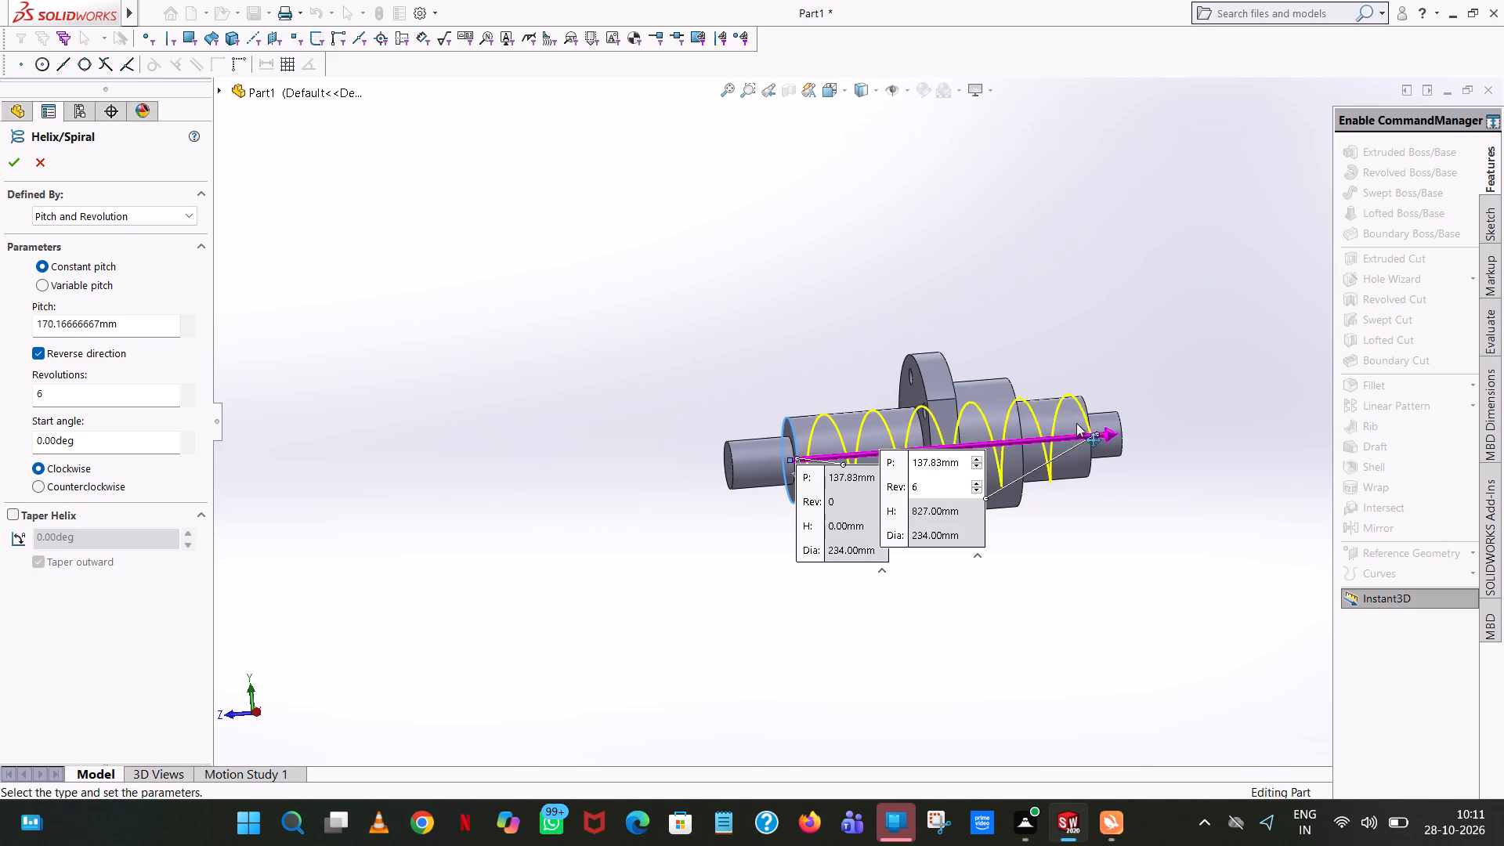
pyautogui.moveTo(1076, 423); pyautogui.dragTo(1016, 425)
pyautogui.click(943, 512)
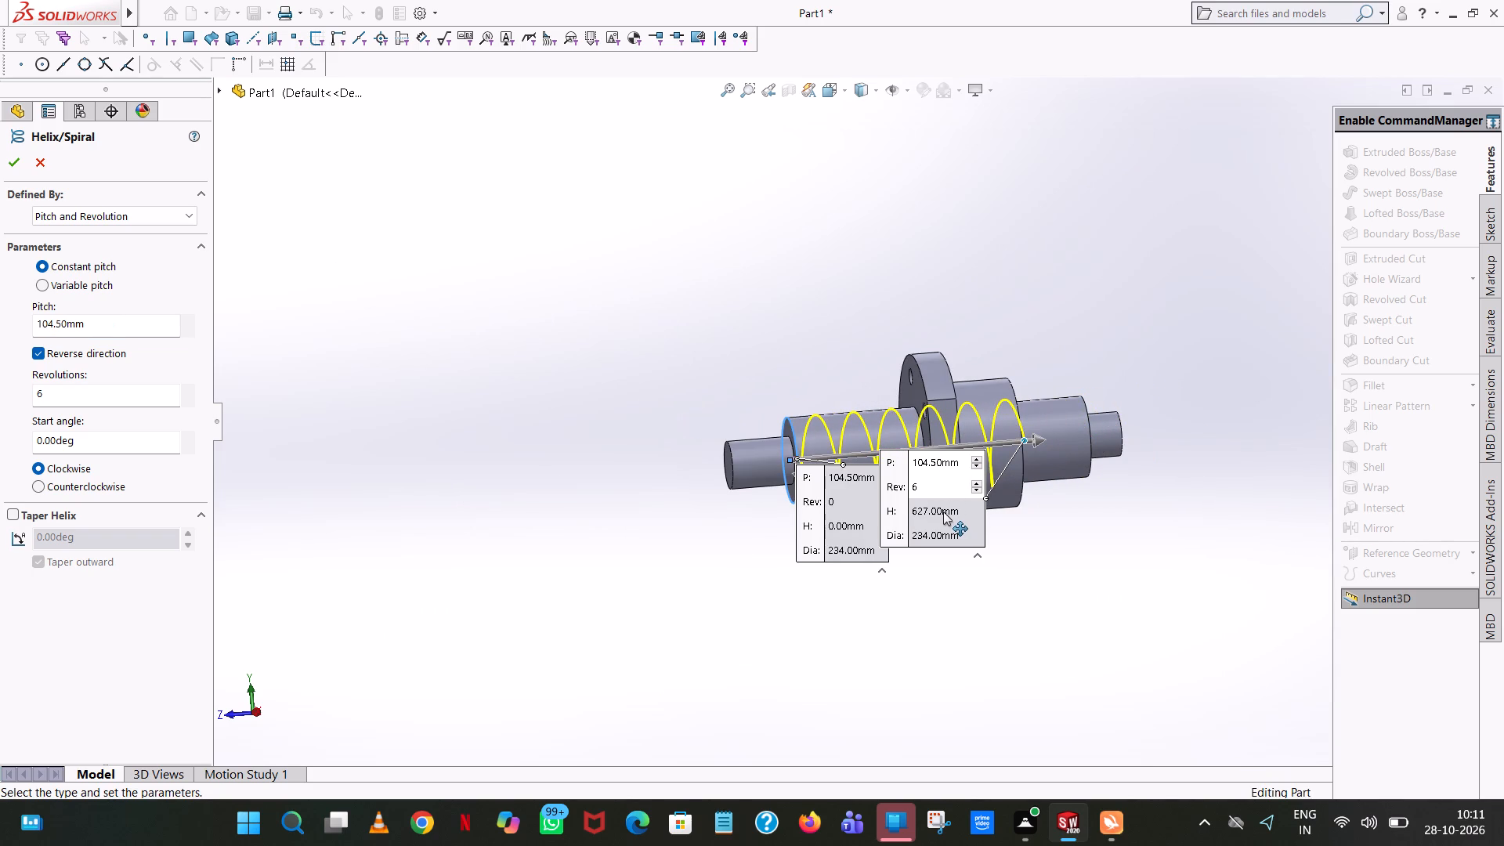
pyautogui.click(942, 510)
# Adjust the helix to 6.25 revolutions and try to edit its height and pitch values on the end callout.
pyautogui.click(976, 489)
pyautogui.click(976, 488)
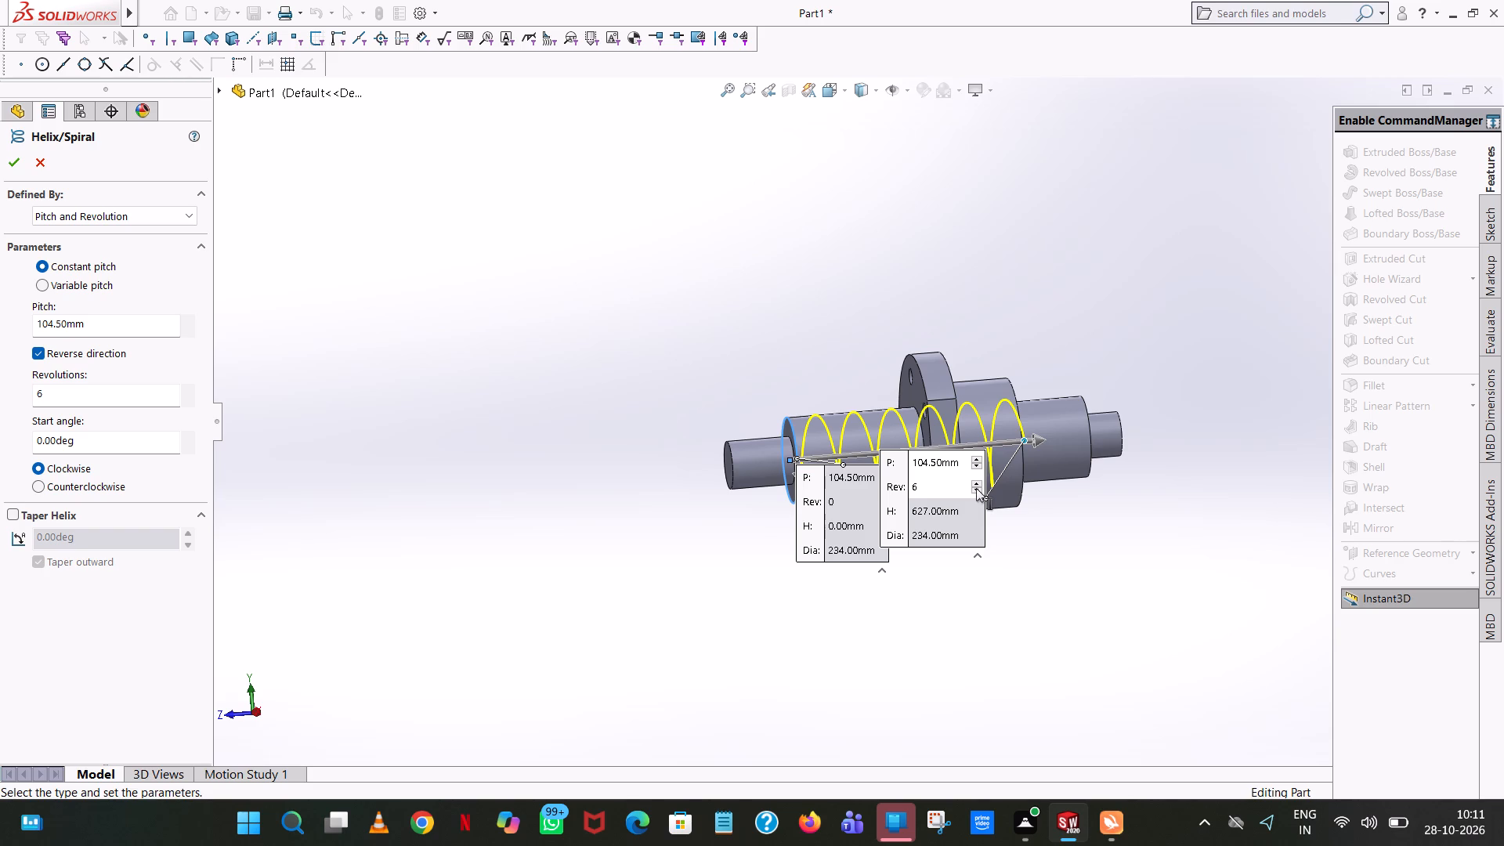
pyautogui.tripleClick(976, 483)
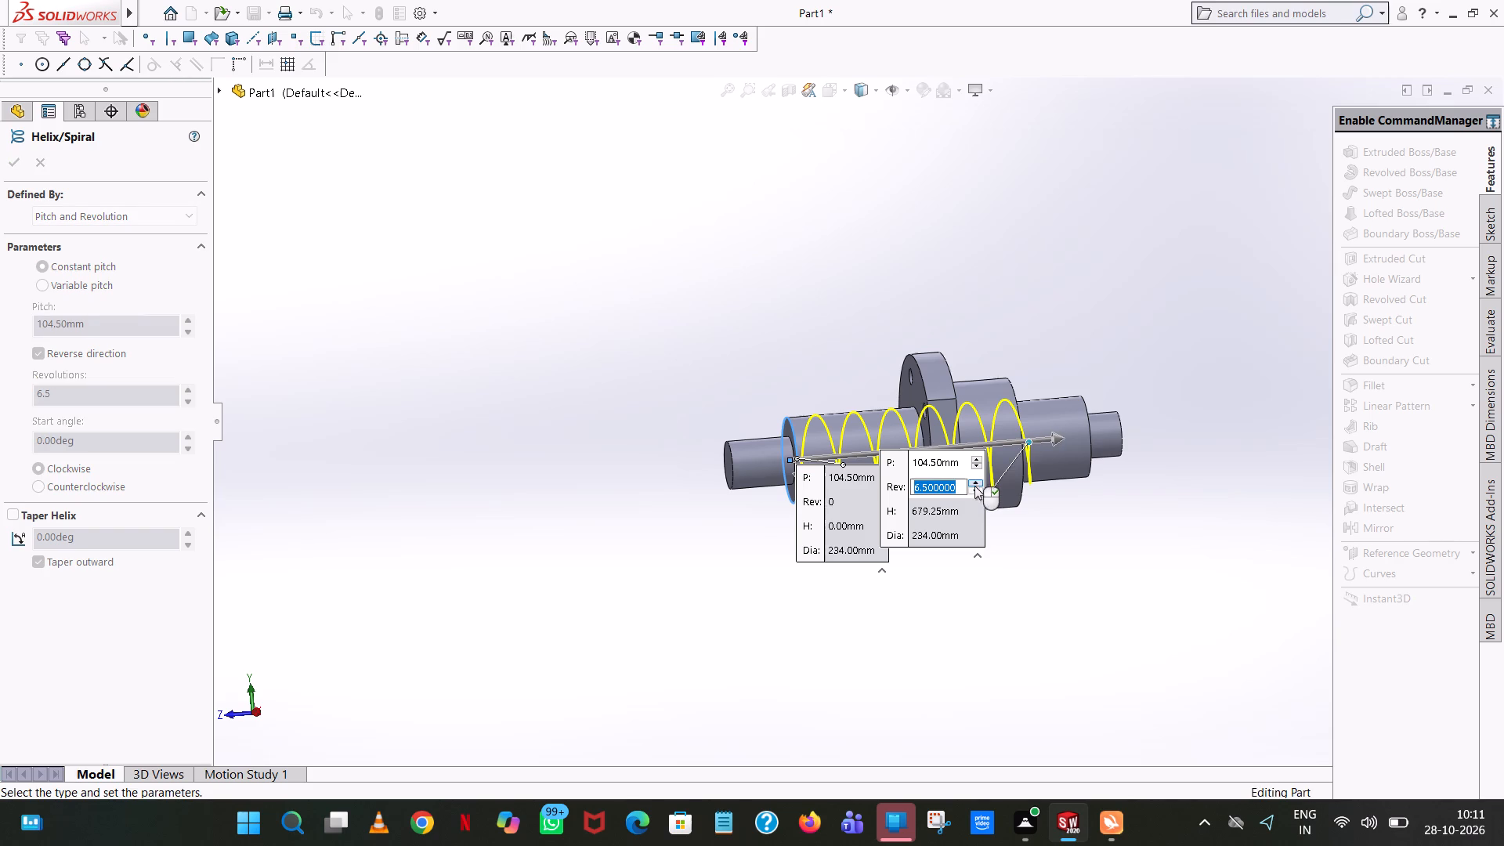
pyautogui.click(974, 488)
pyautogui.doubleClick(942, 507)
pyautogui.tripleClick(935, 509)
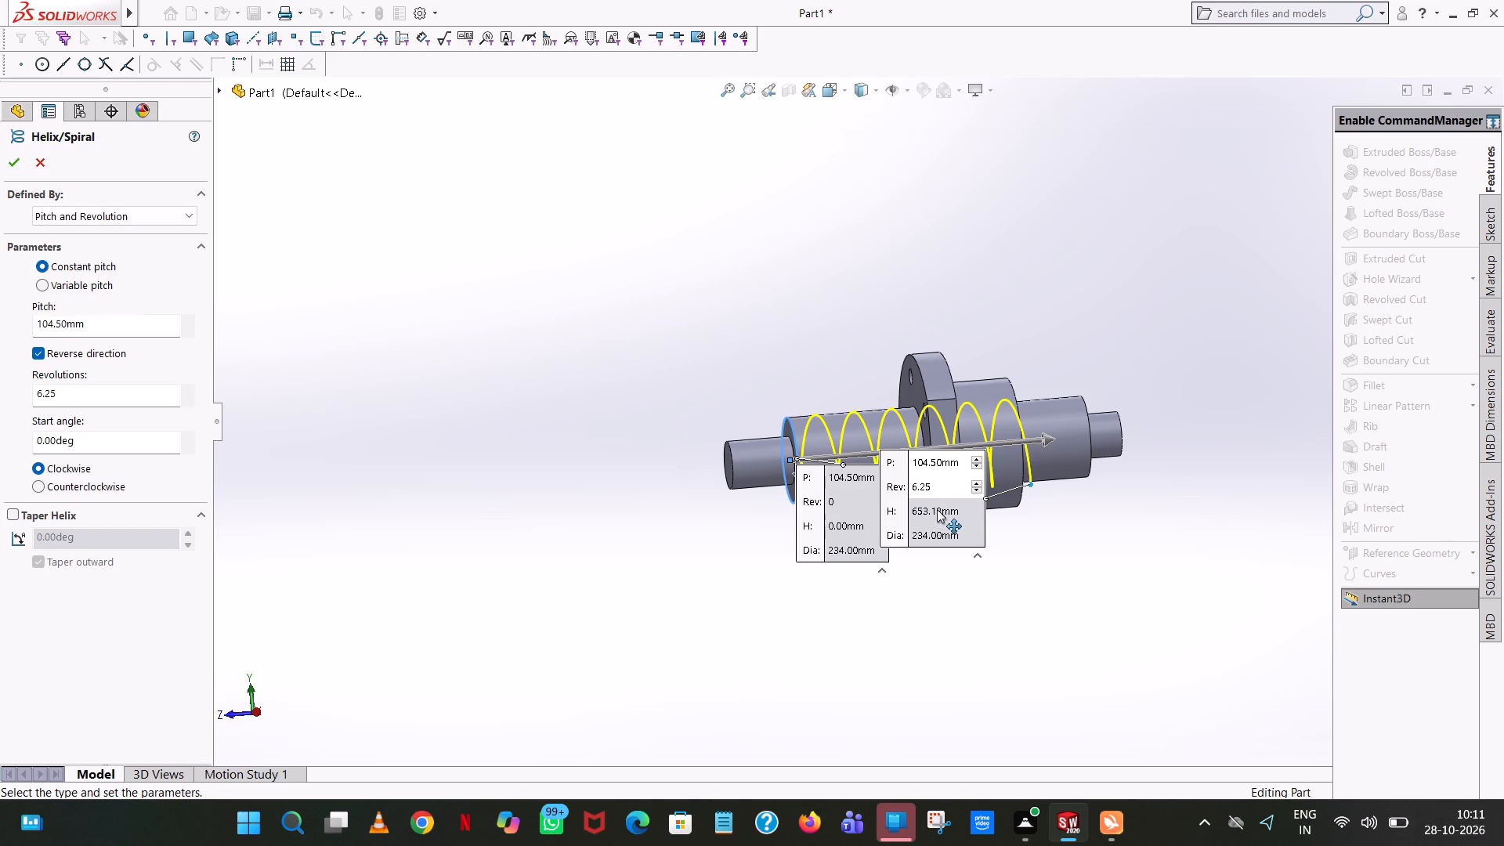
pyautogui.click(972, 464)
pyautogui.doubleClick(974, 462)
# Define the helix by height and revolution, and set its height to 180 mm.
pyautogui.click(121, 217)
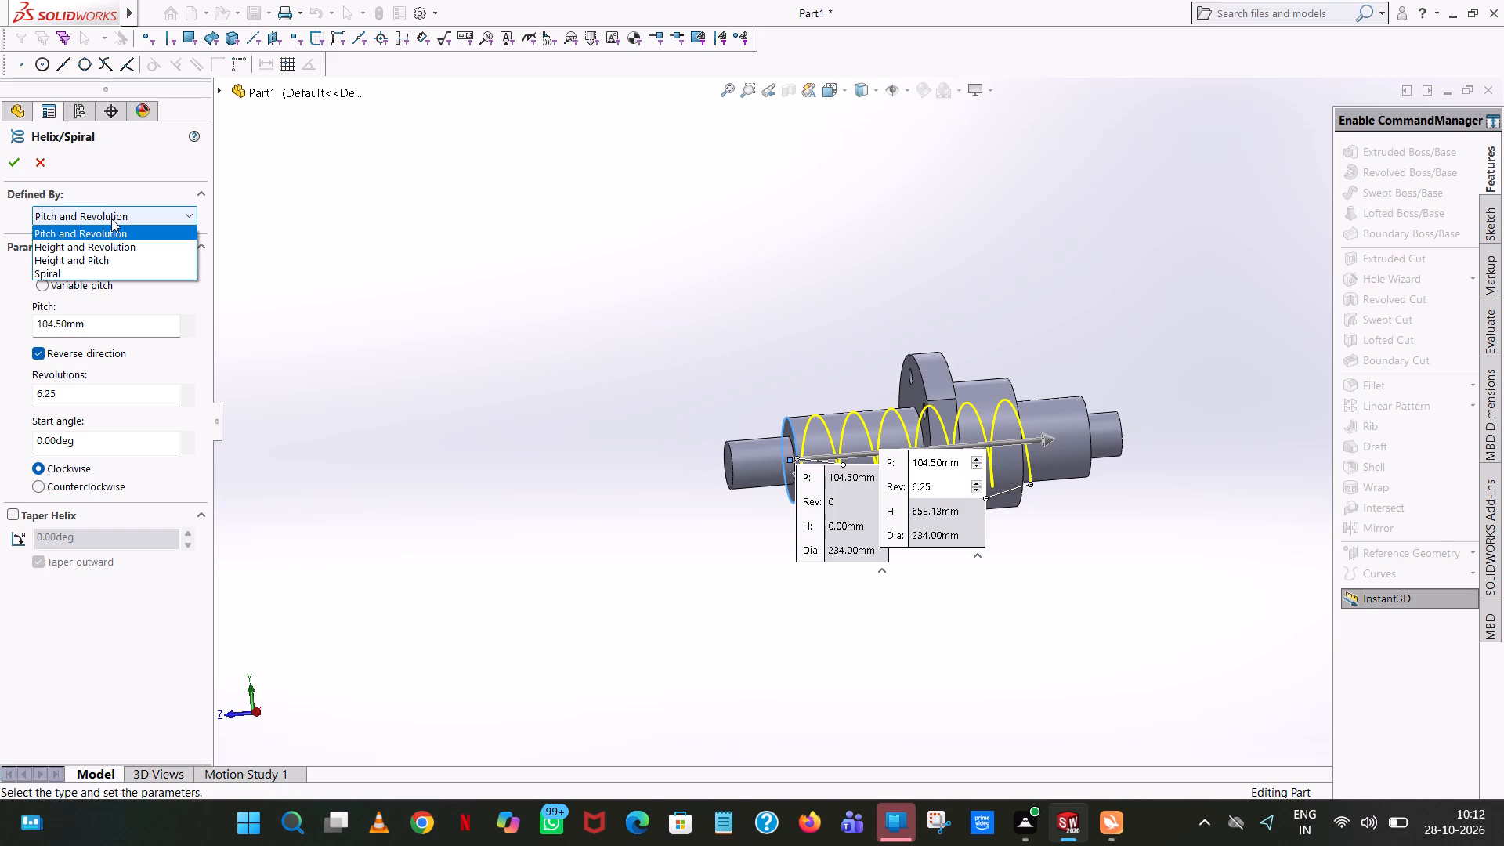
pyautogui.click(126, 247)
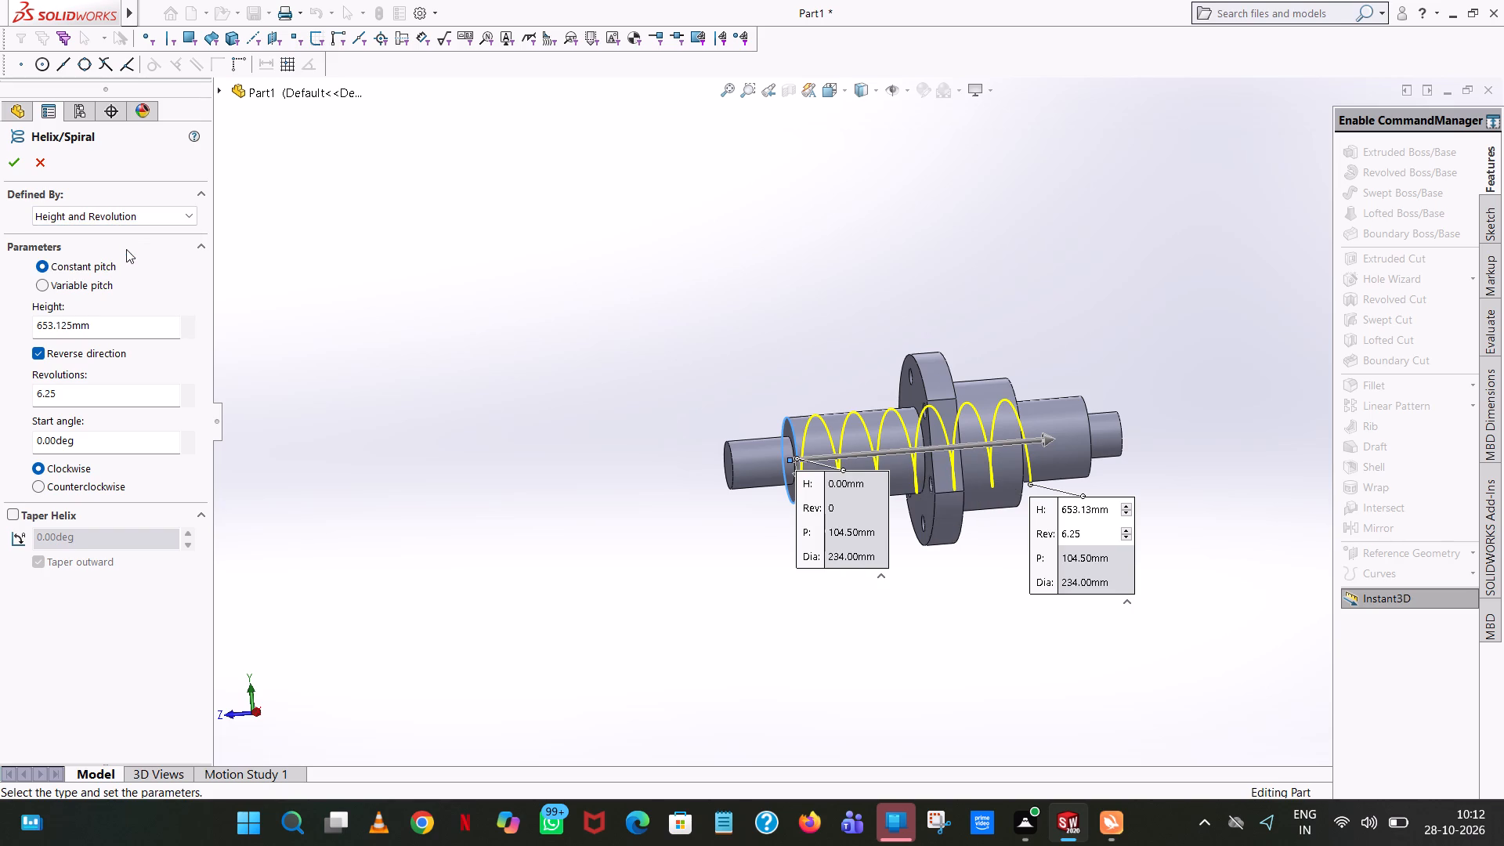
pyautogui.doubleClick(110, 323)
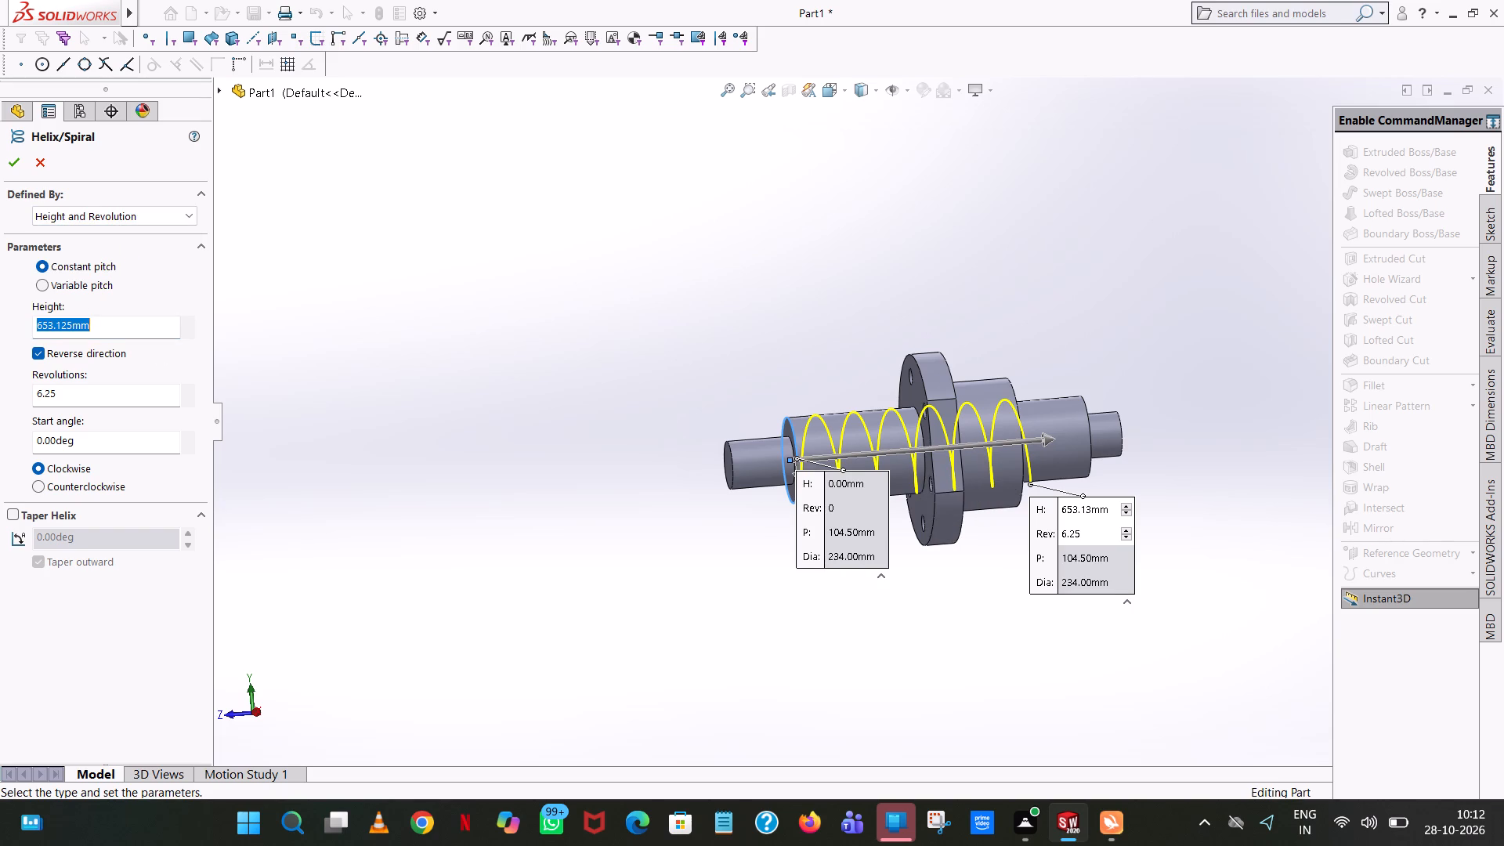
pyautogui.write('180')
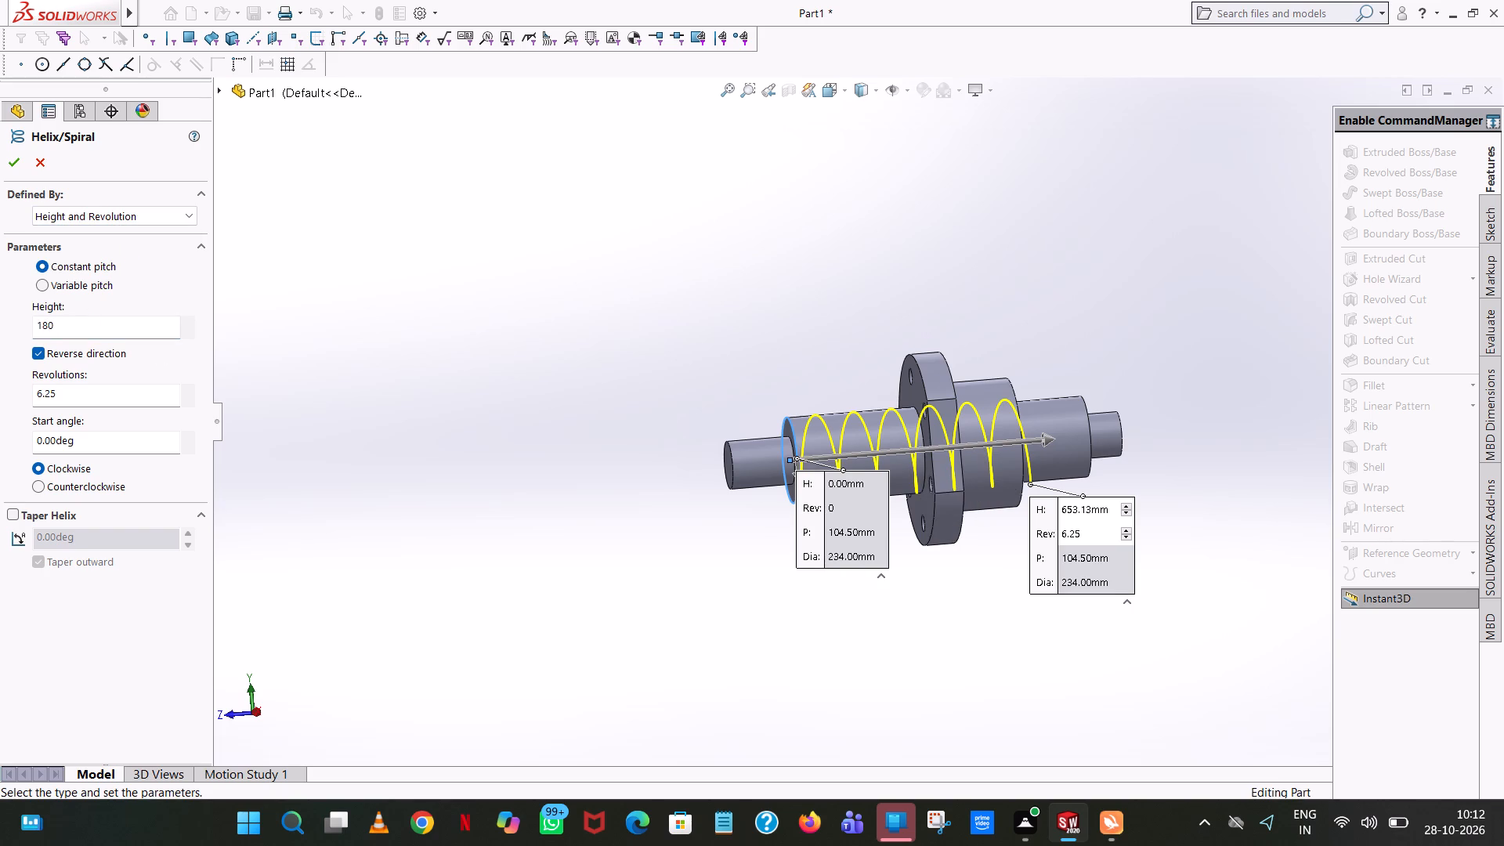
pyautogui.click(512, 291)
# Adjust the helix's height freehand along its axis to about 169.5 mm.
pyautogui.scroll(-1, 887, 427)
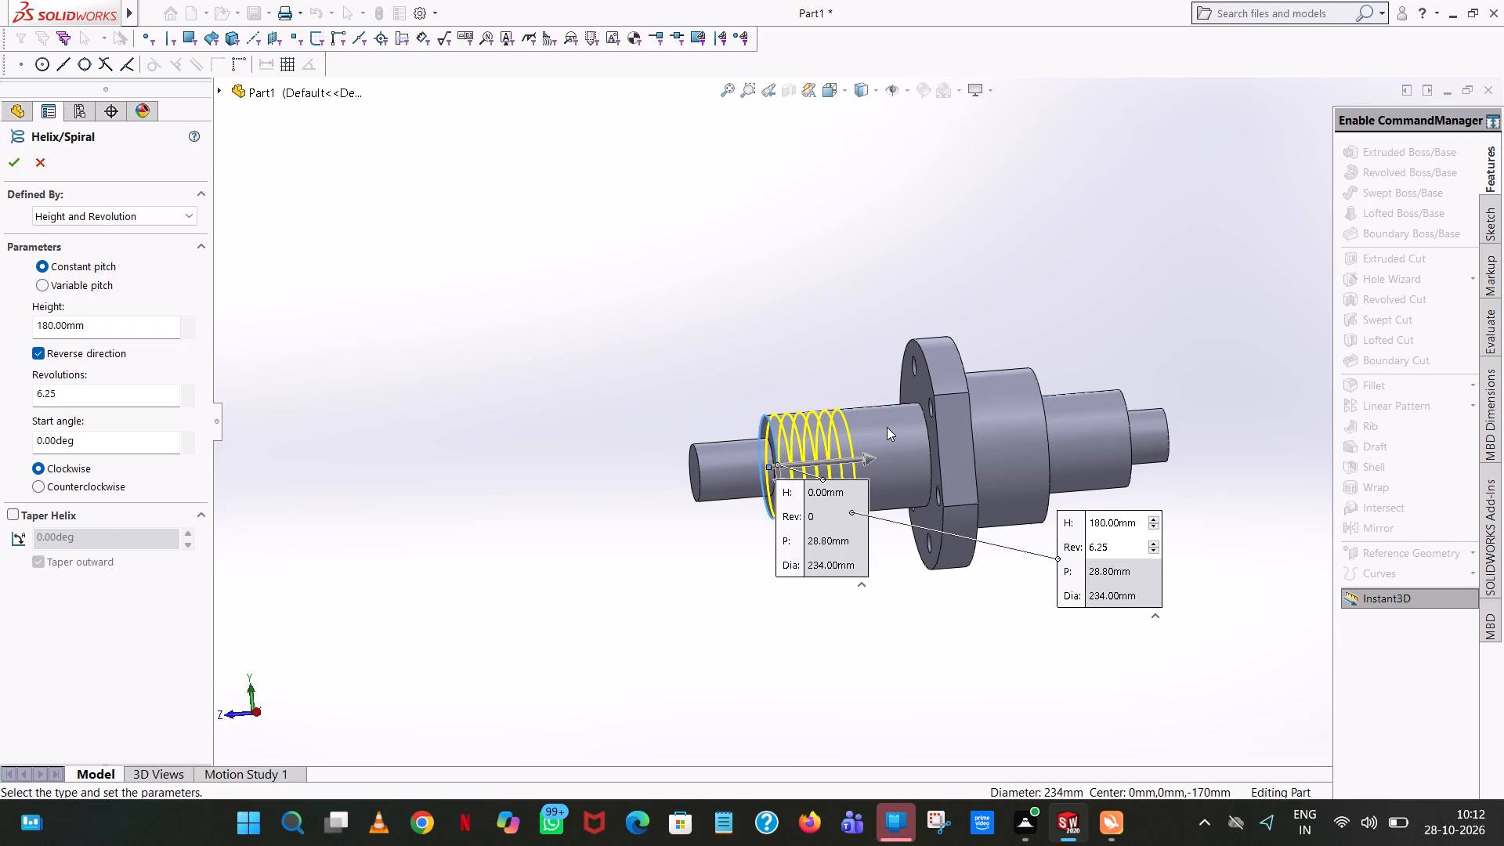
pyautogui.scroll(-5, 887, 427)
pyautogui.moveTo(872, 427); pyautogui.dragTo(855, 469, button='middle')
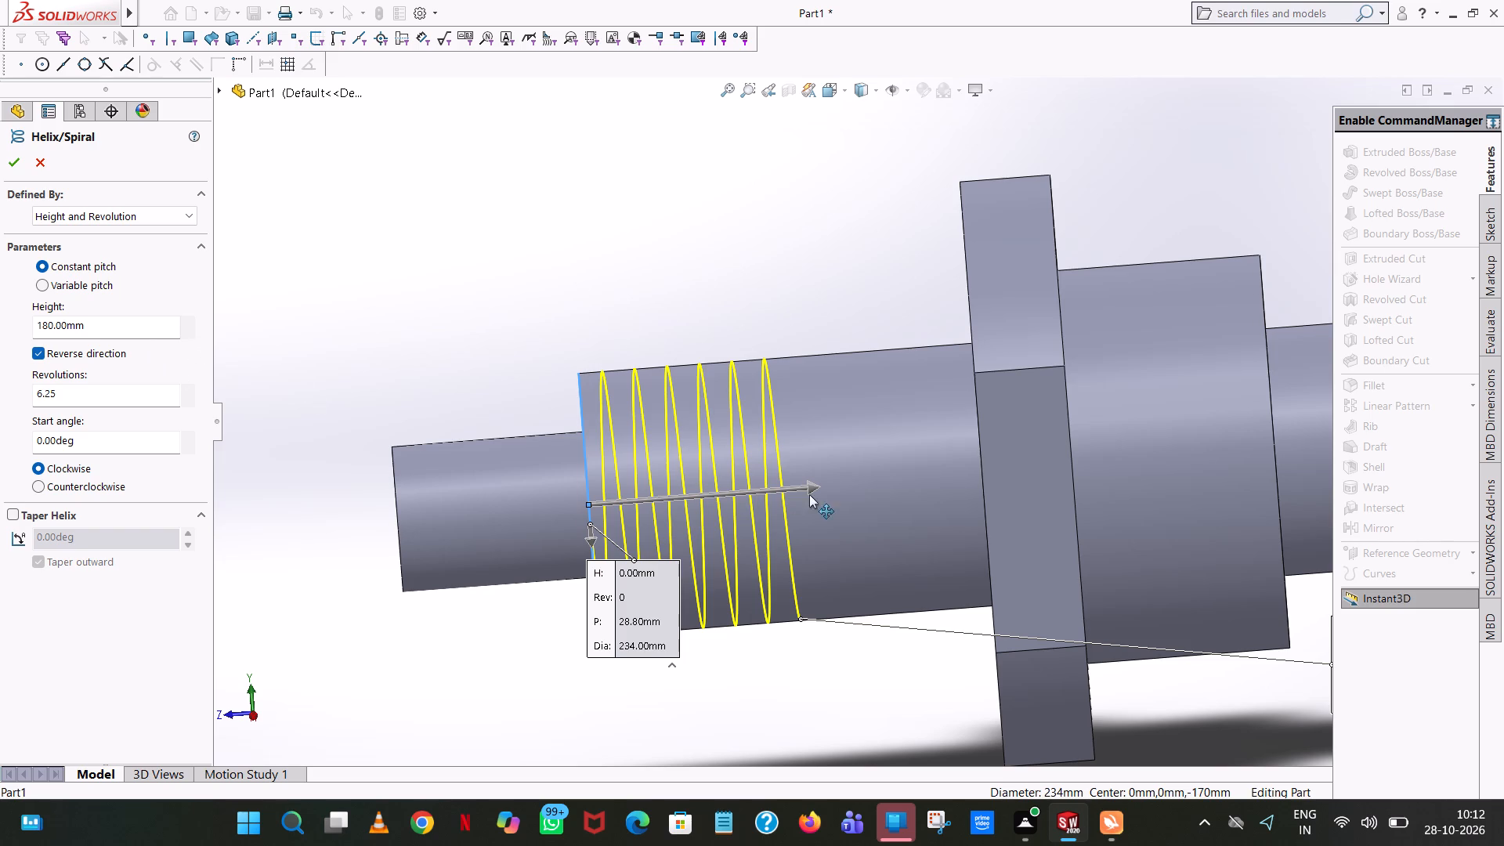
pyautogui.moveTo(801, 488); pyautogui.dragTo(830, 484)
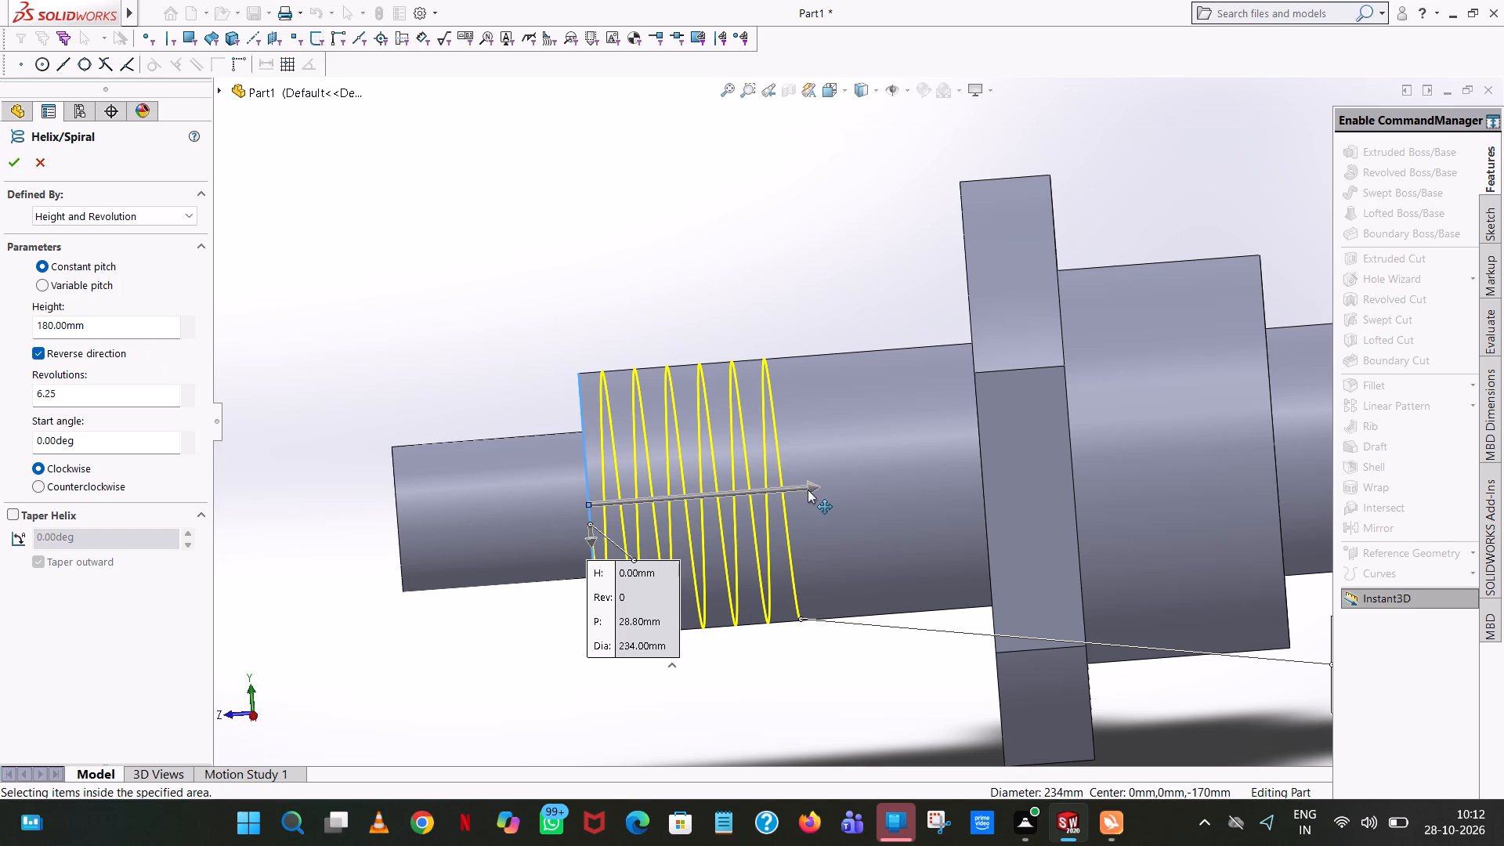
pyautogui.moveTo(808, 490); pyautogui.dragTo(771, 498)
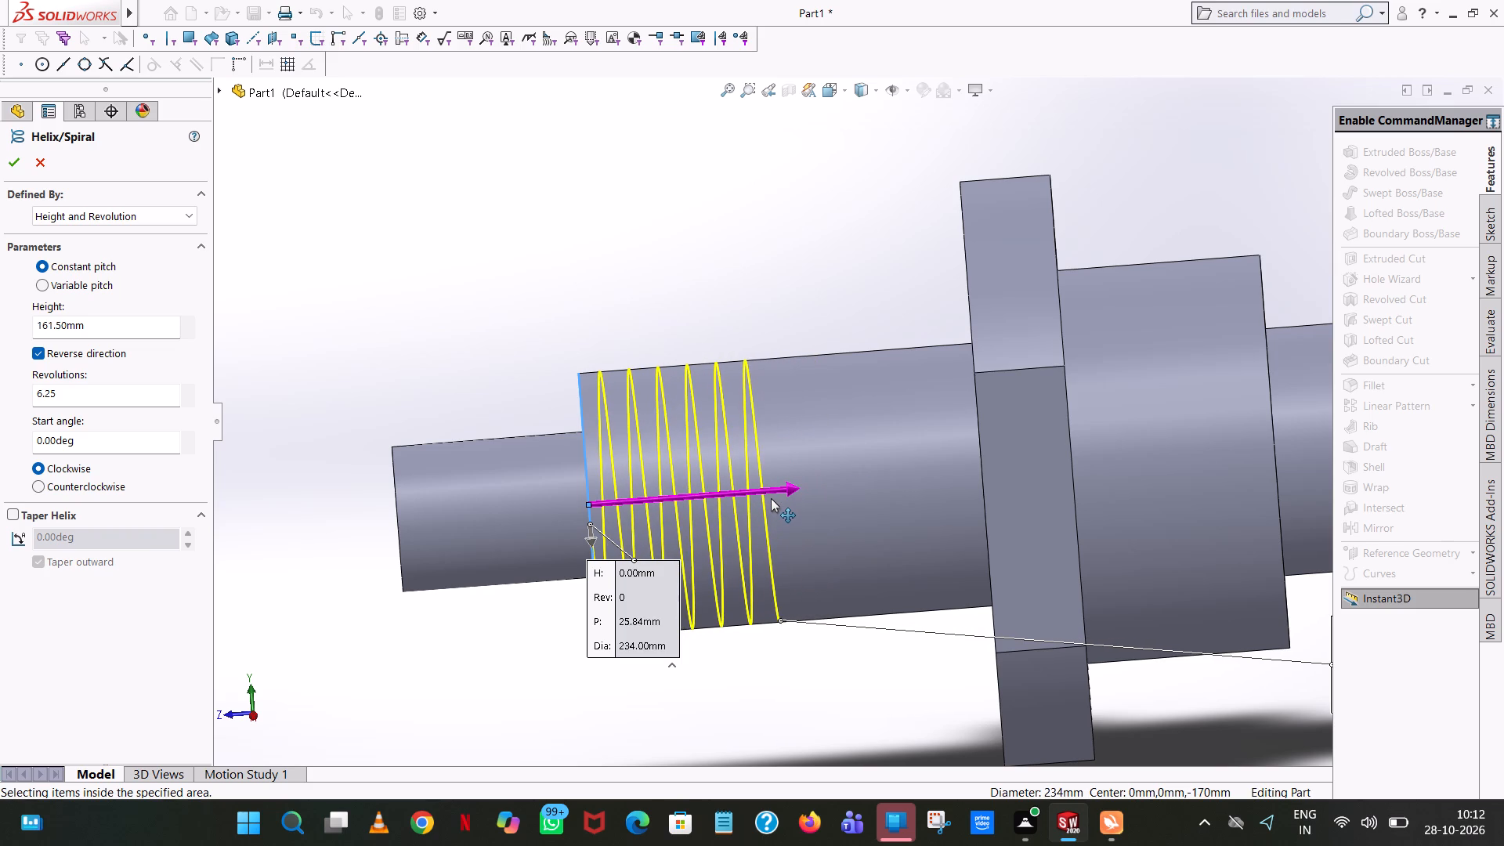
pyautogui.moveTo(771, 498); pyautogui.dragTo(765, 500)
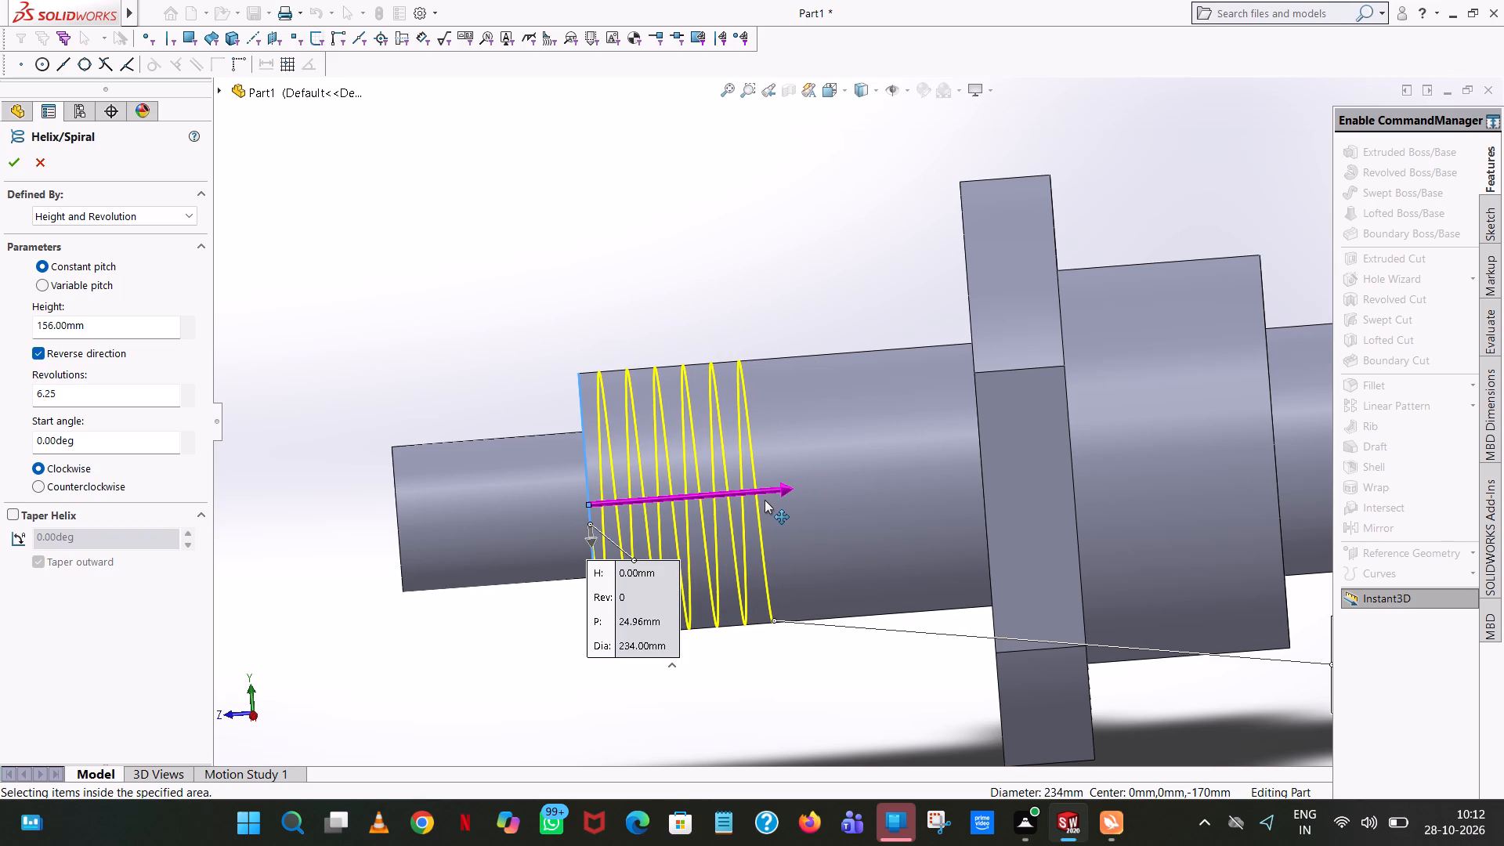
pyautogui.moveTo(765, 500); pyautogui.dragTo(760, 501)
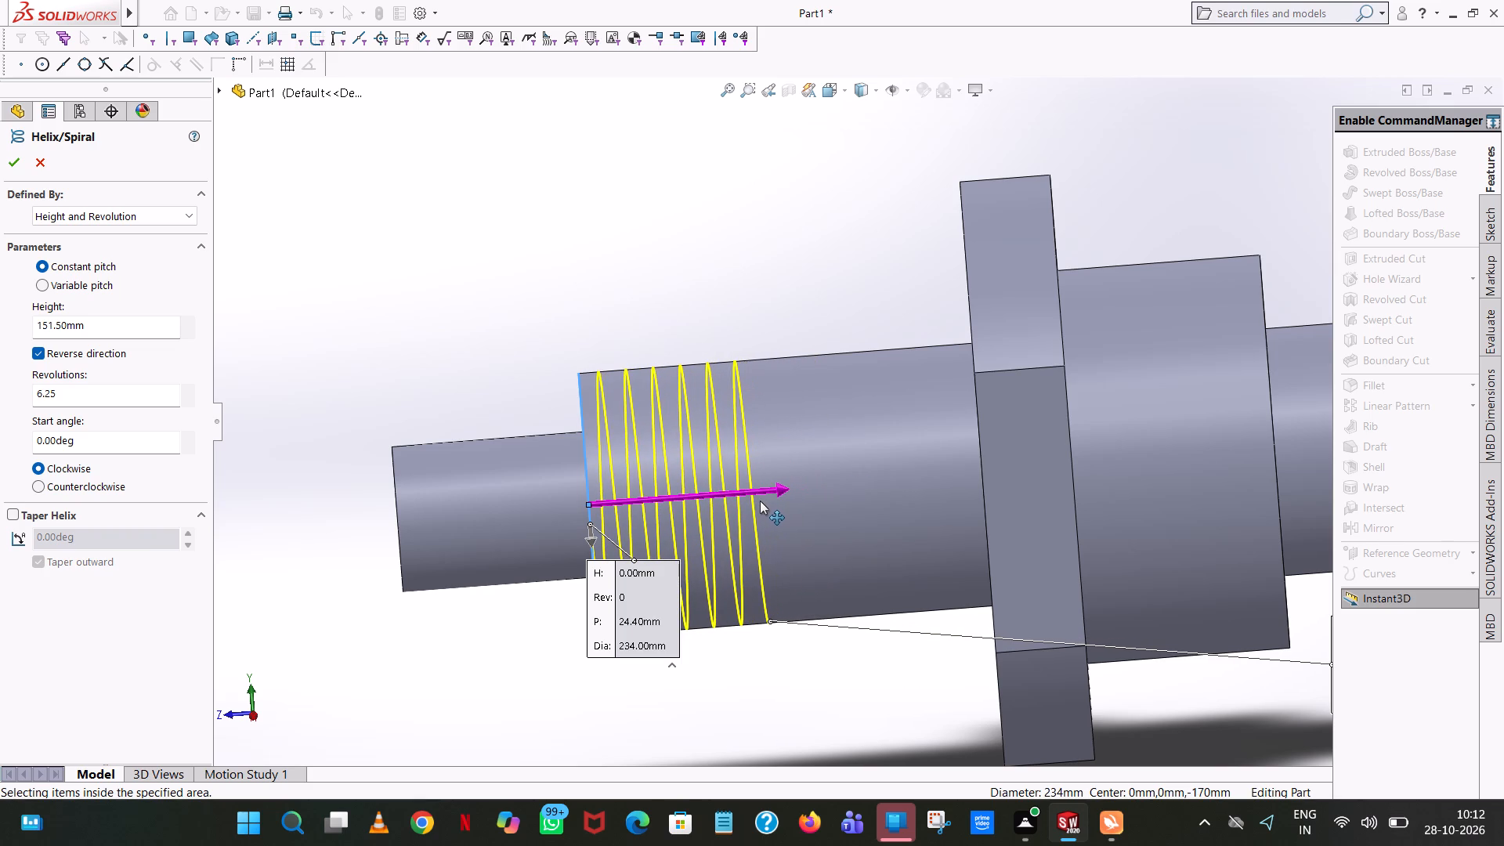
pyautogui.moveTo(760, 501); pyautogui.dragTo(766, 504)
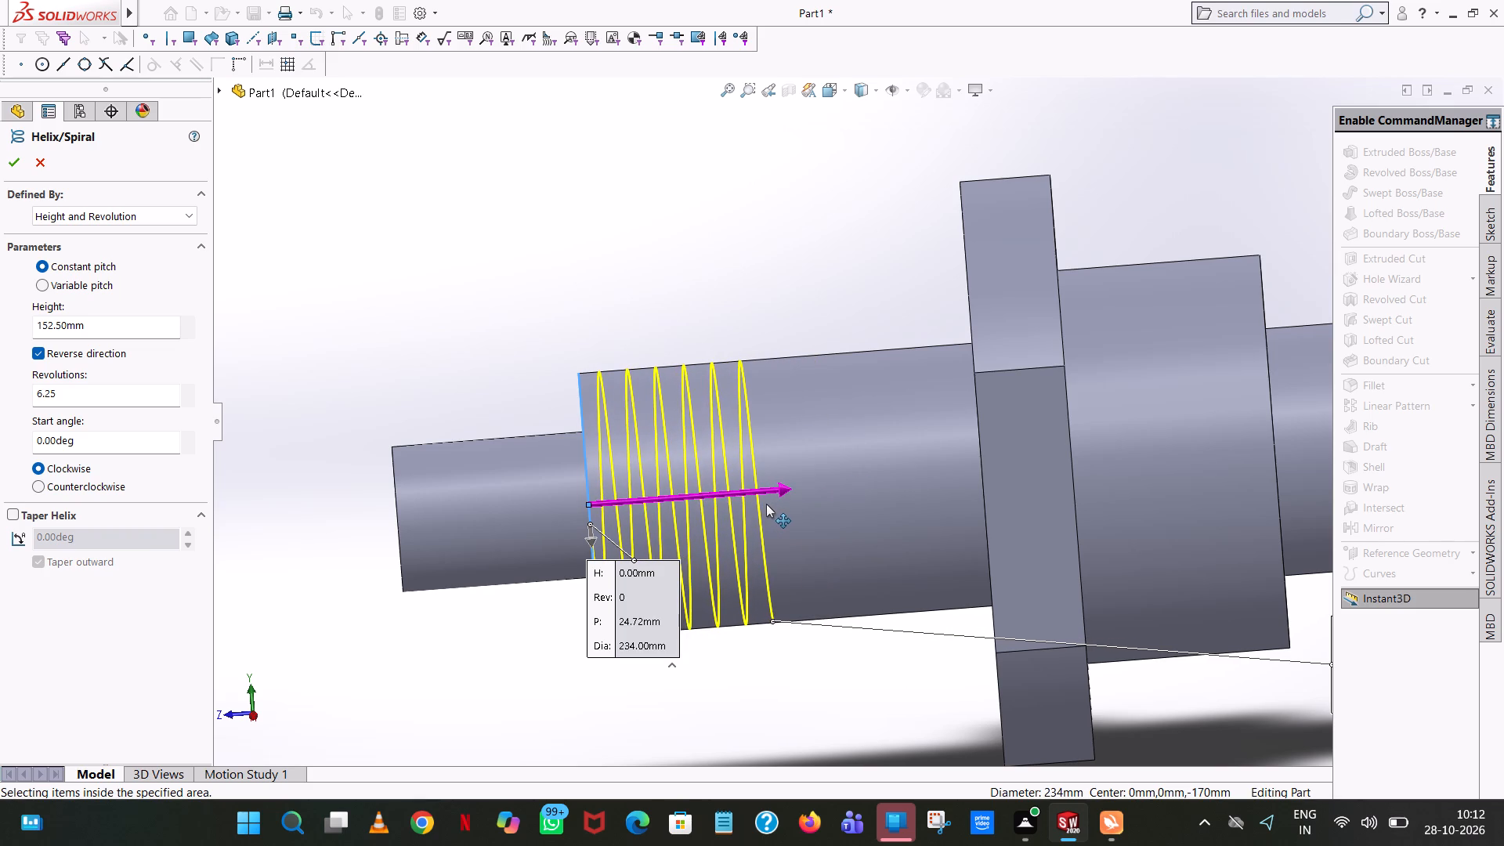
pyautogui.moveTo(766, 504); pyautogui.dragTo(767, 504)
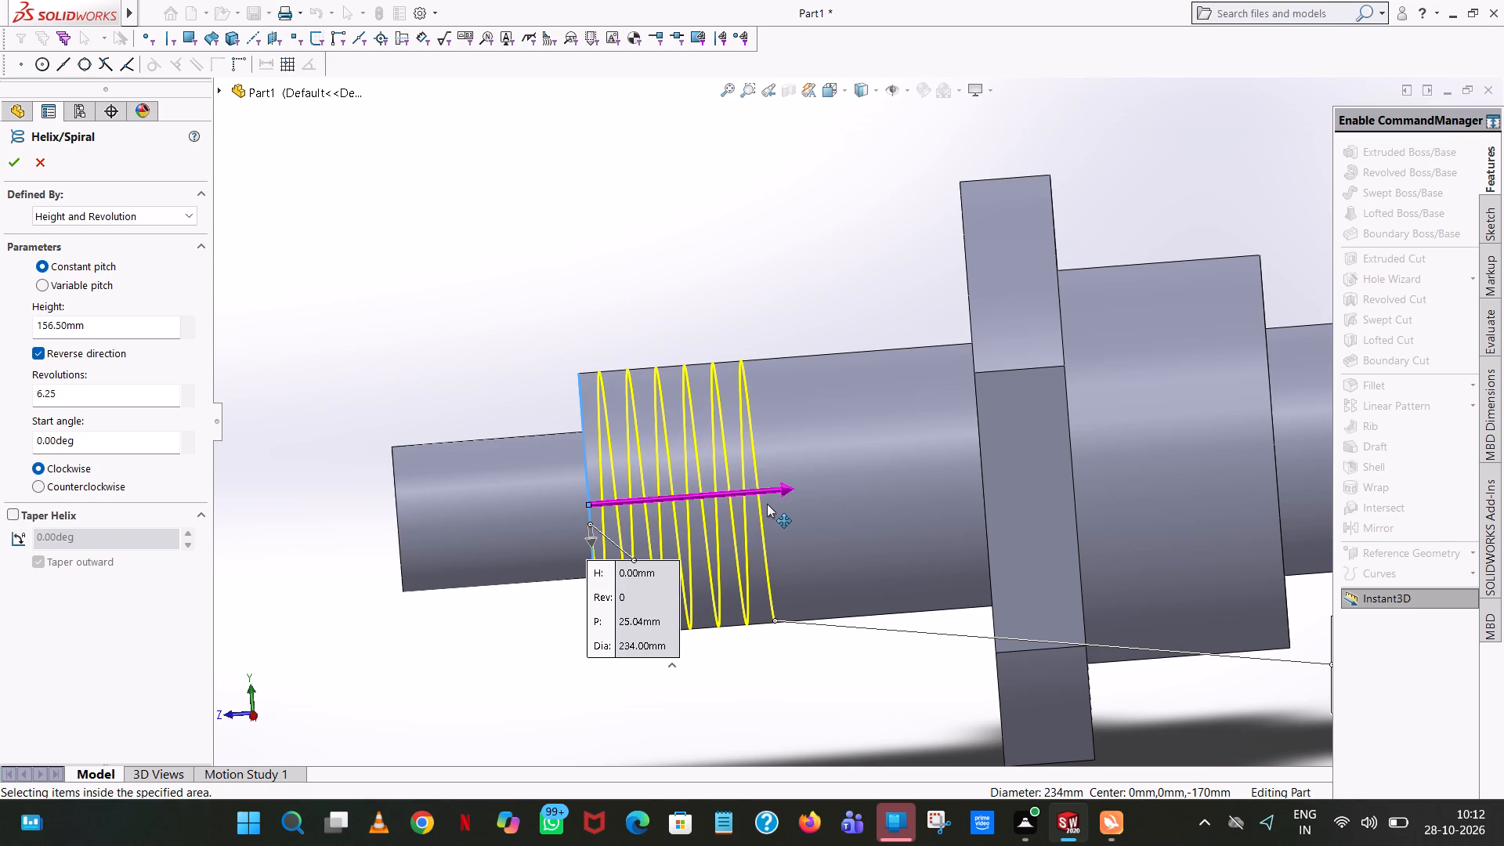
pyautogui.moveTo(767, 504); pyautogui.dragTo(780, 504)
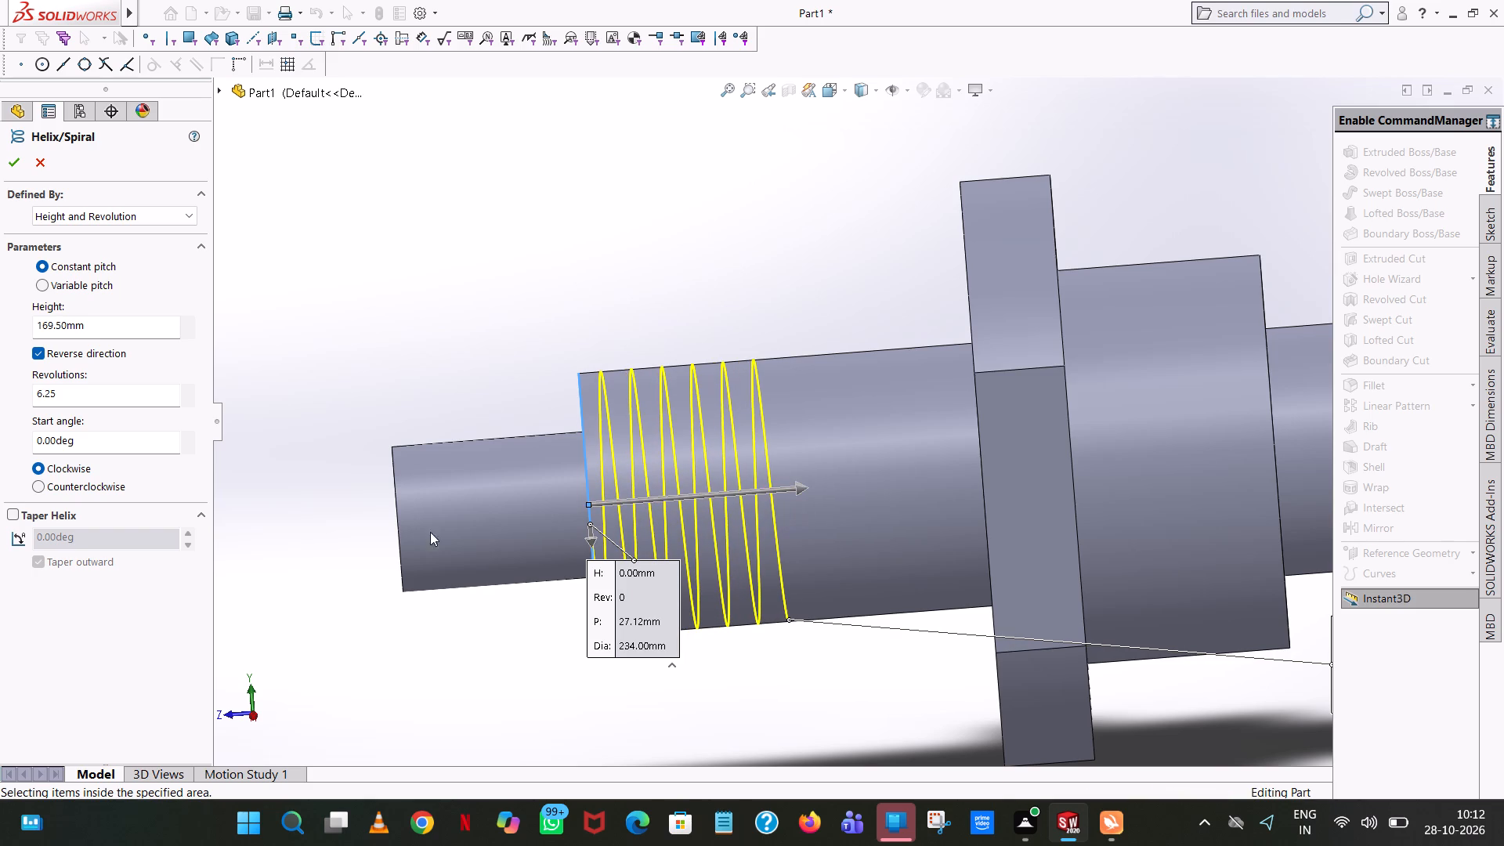
# Set the helix's height to 180 mm.
pyautogui.doubleClick(127, 316)
pyautogui.doubleClick(125, 325)
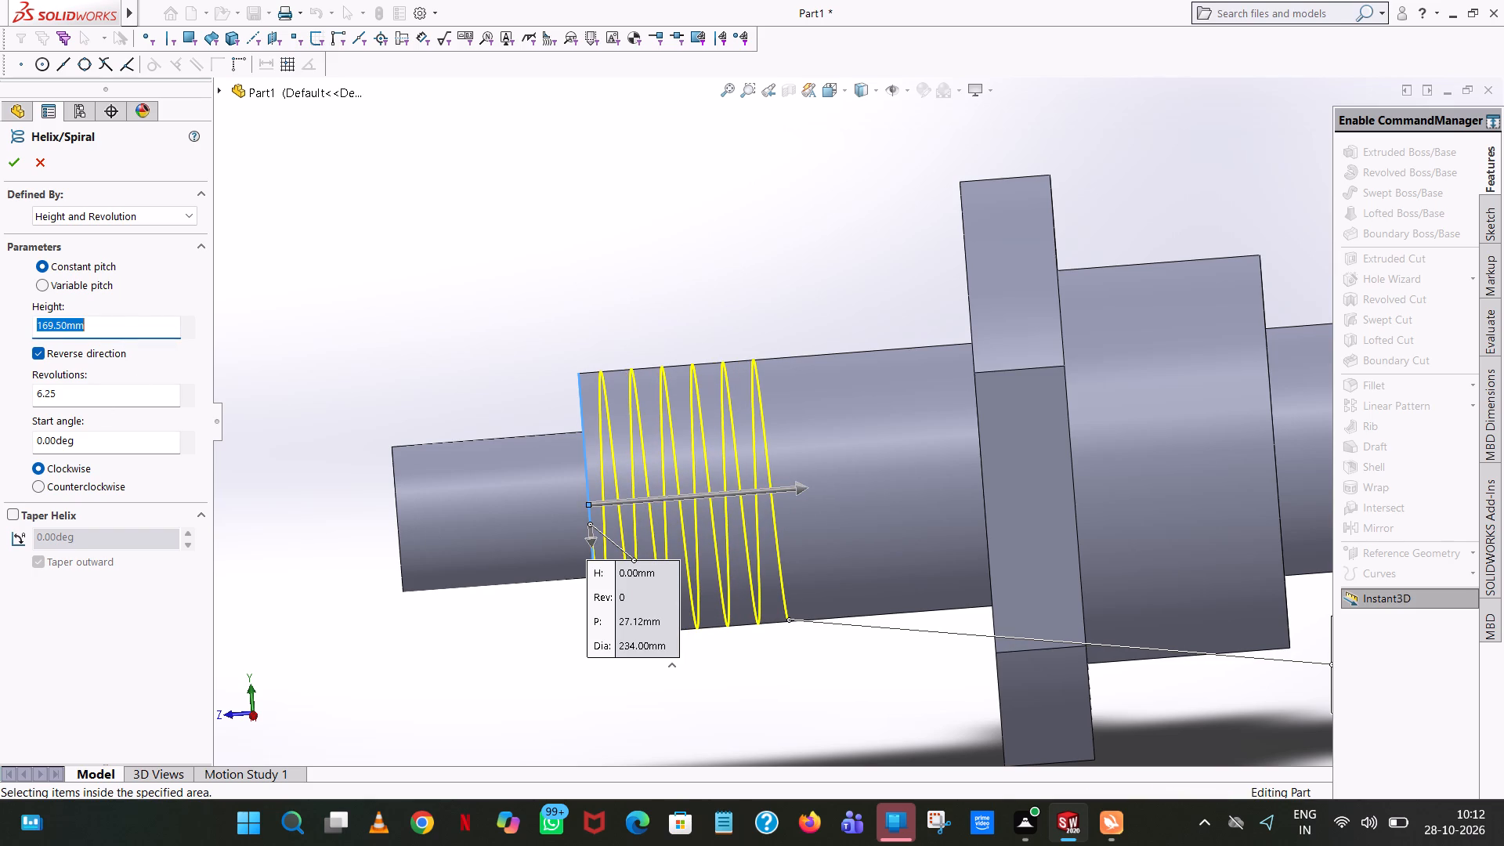
pyautogui.write('180')
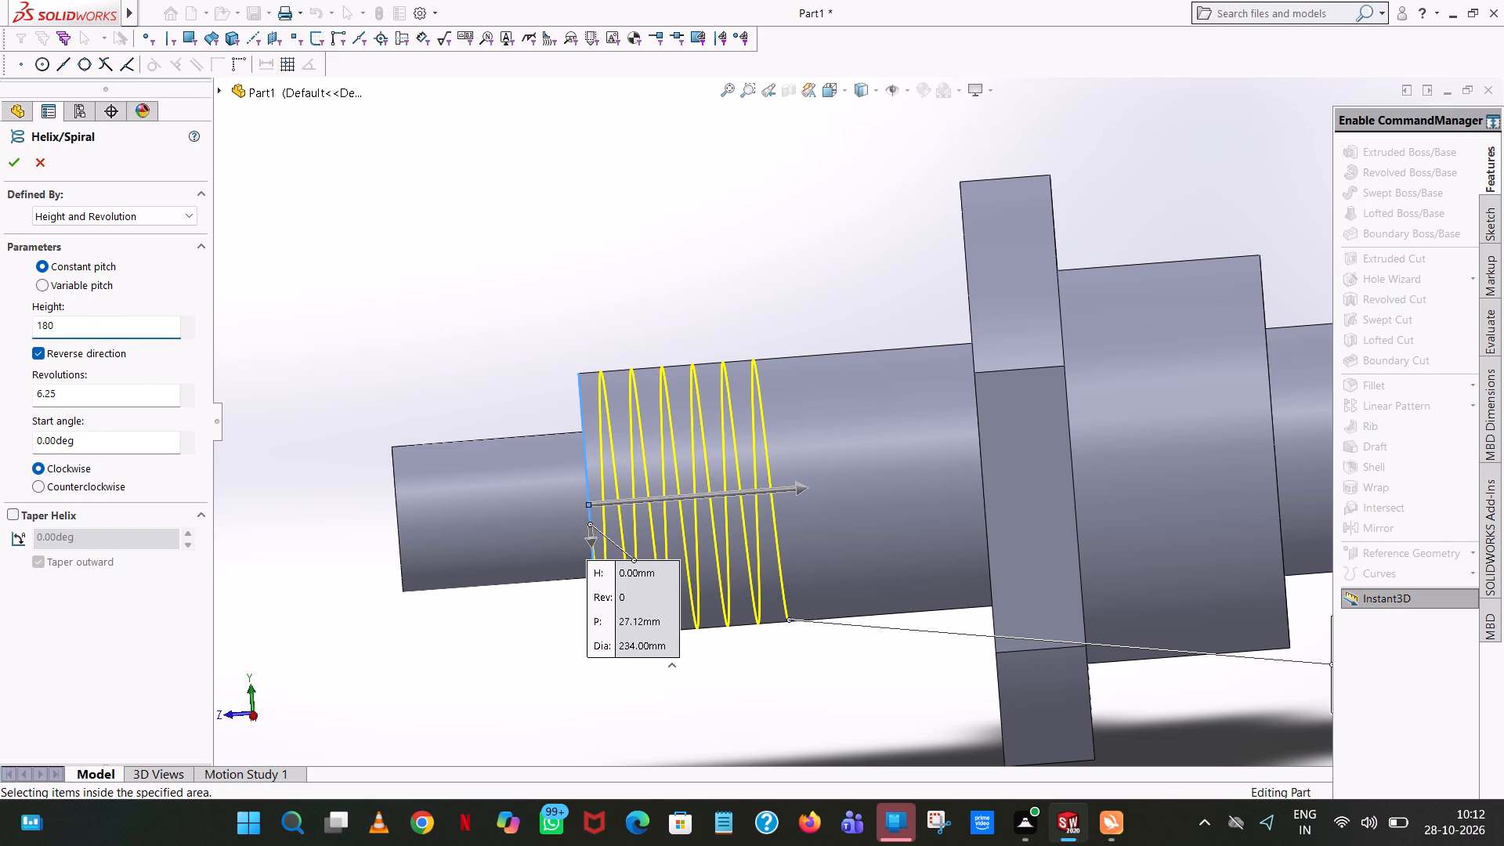
pyautogui.press('0')
pyautogui.press('BackSpace')
pyautogui.click(514, 185)
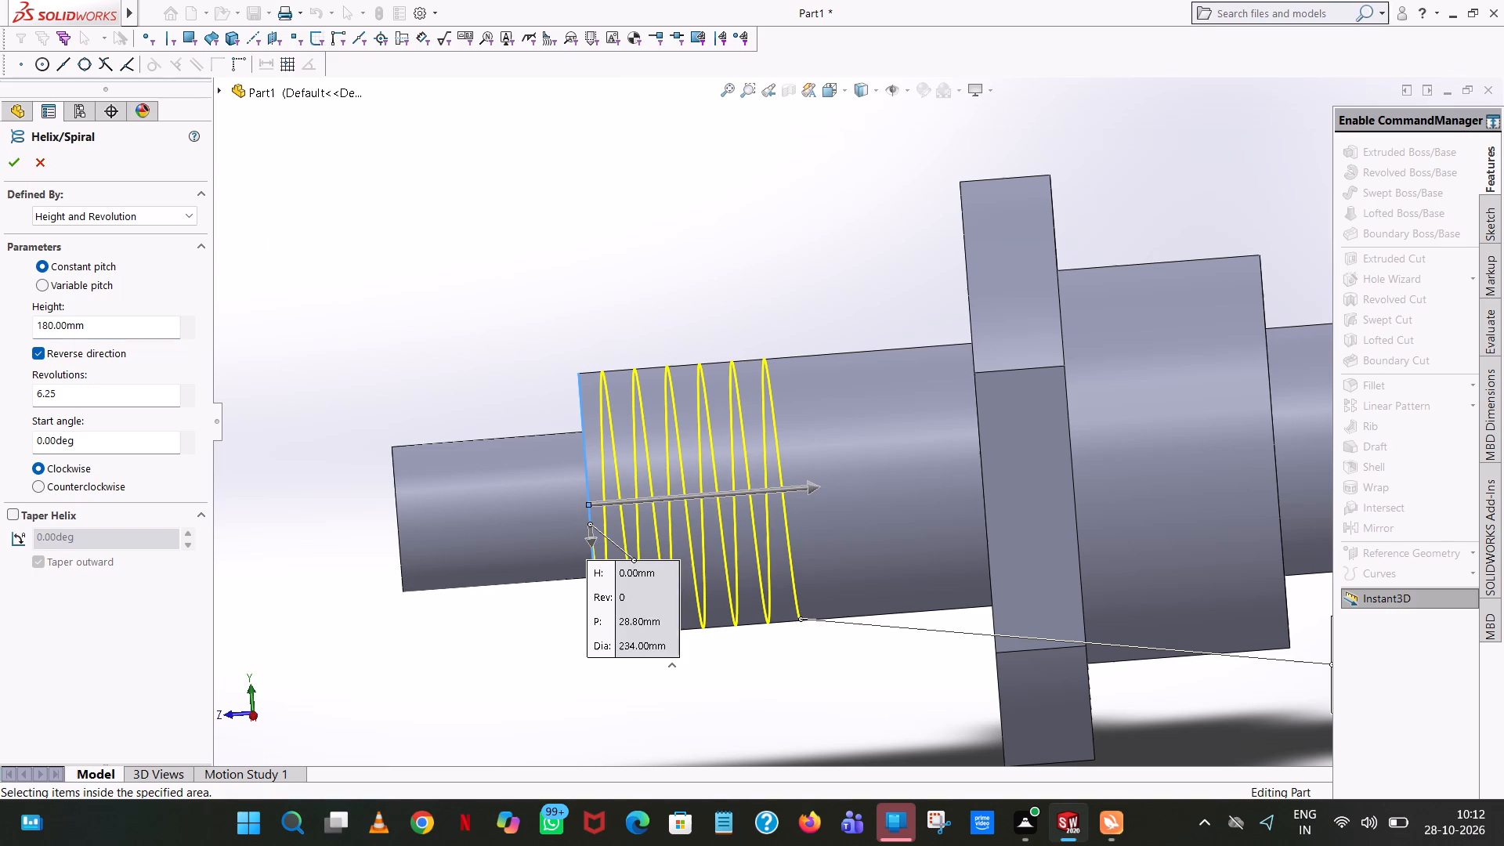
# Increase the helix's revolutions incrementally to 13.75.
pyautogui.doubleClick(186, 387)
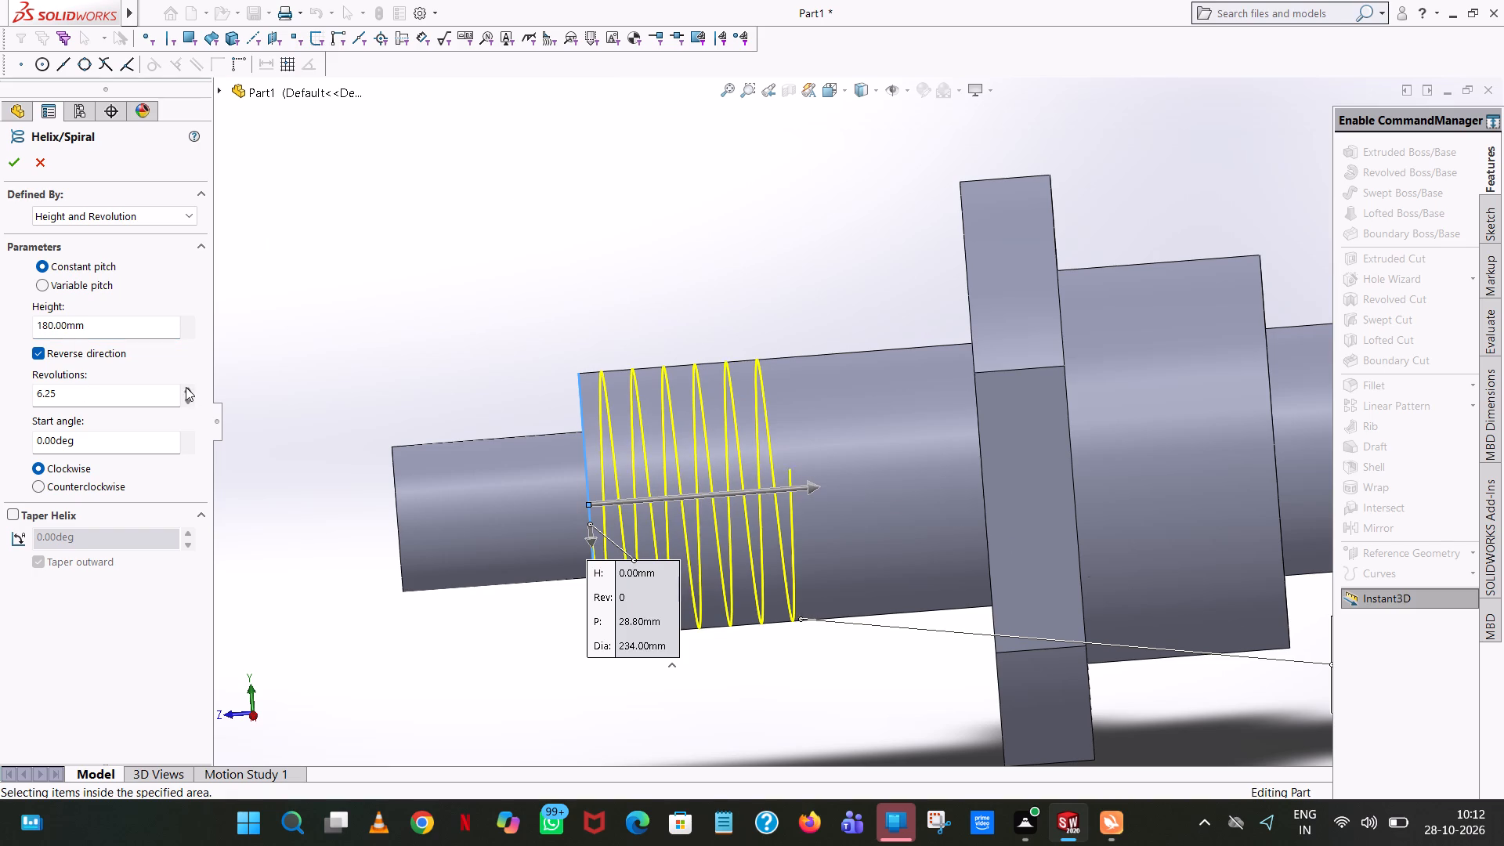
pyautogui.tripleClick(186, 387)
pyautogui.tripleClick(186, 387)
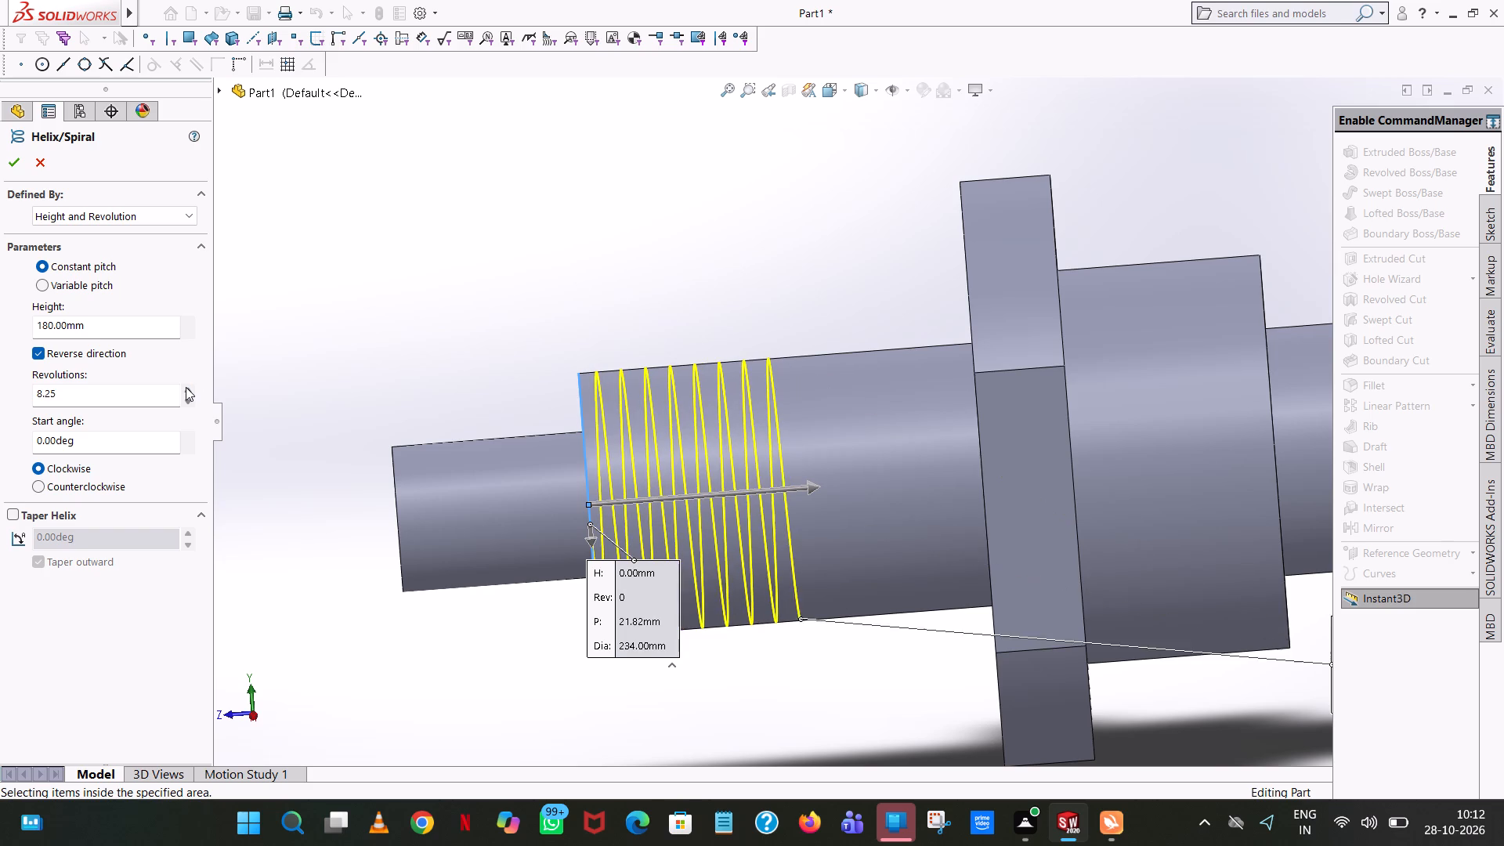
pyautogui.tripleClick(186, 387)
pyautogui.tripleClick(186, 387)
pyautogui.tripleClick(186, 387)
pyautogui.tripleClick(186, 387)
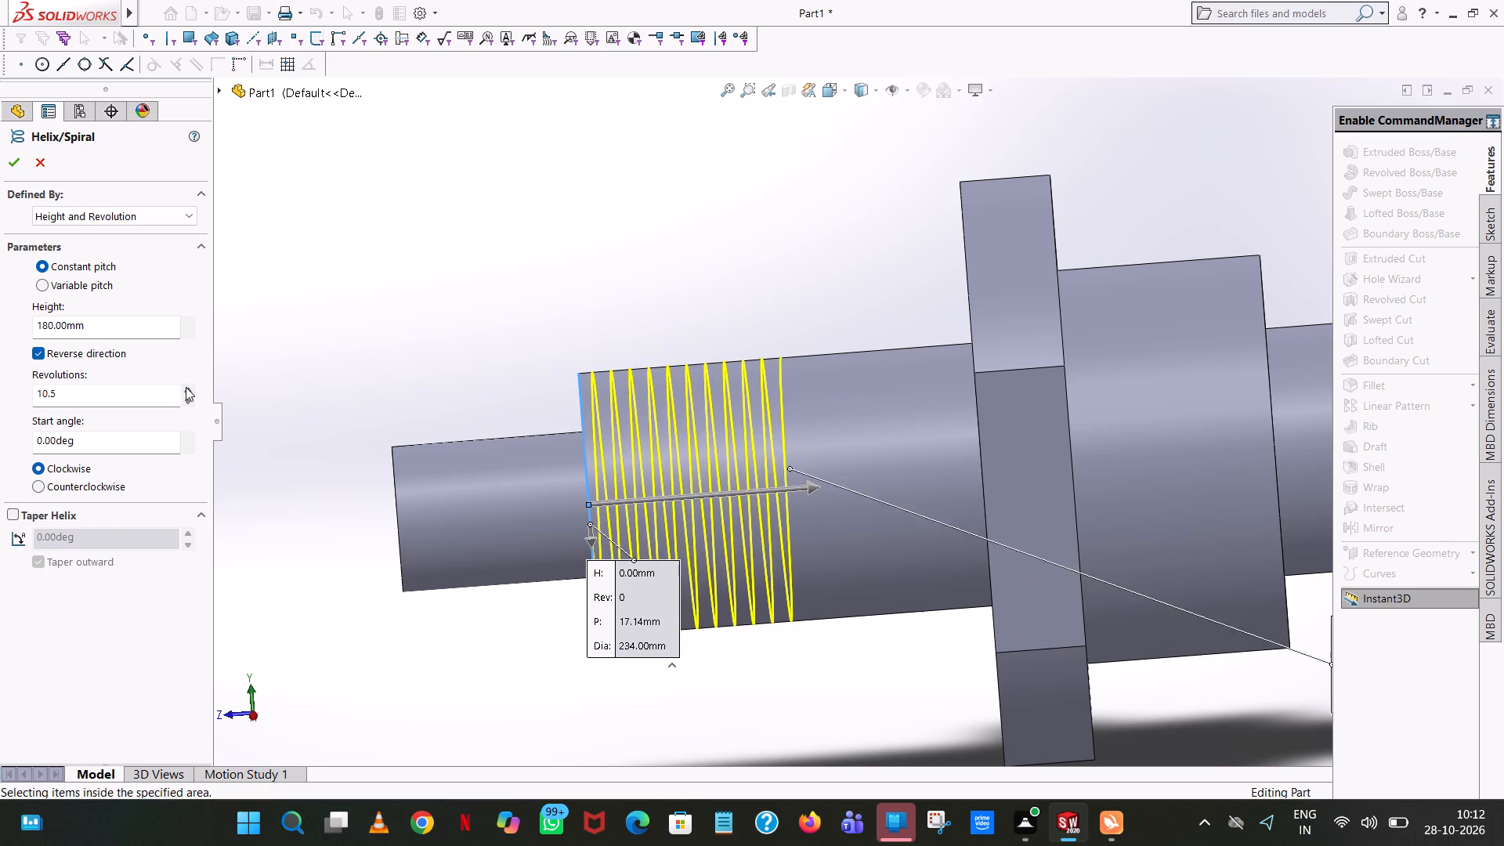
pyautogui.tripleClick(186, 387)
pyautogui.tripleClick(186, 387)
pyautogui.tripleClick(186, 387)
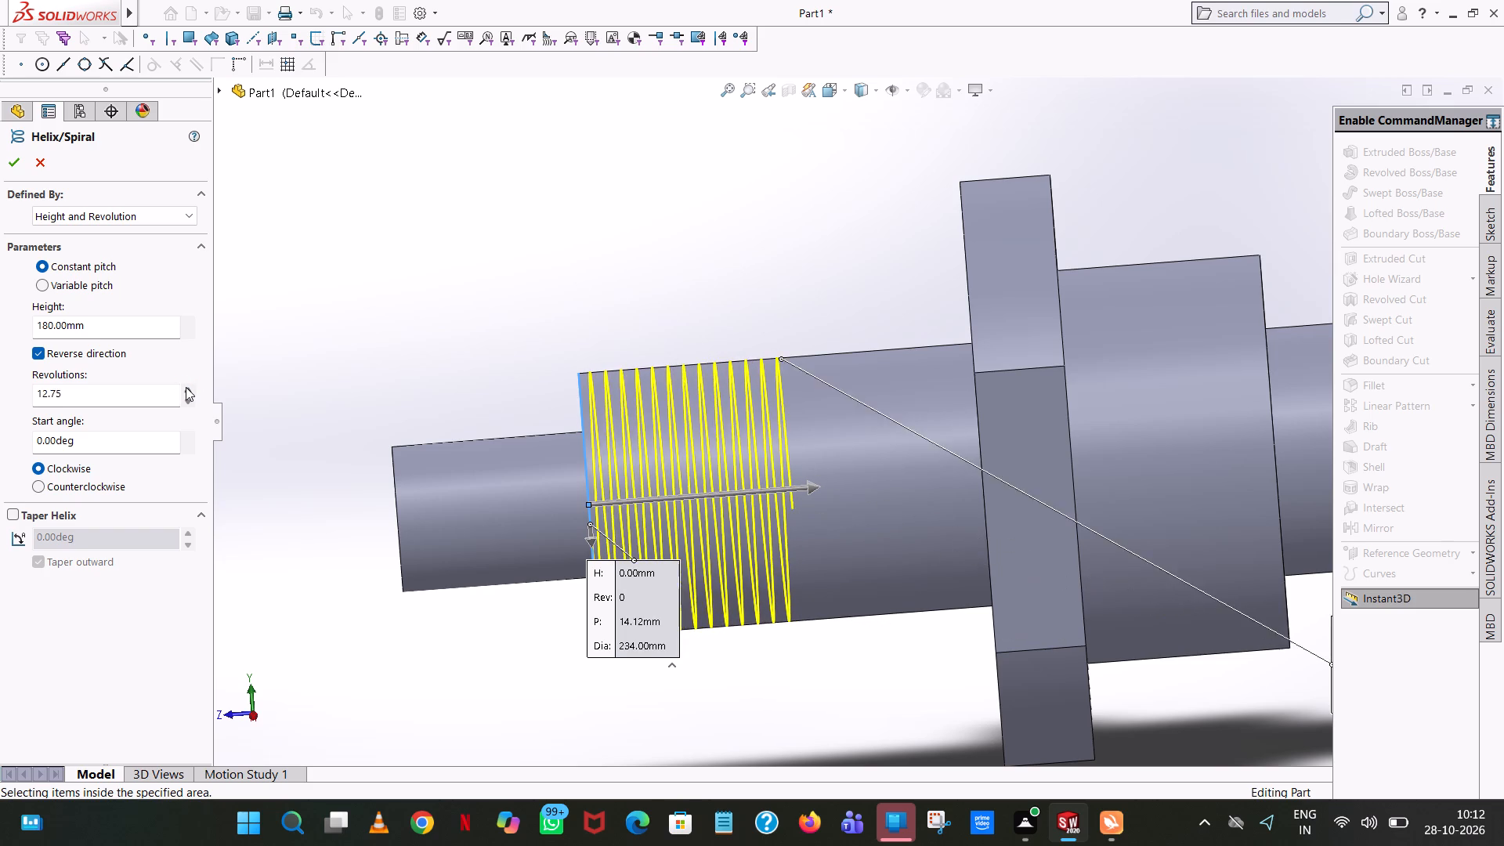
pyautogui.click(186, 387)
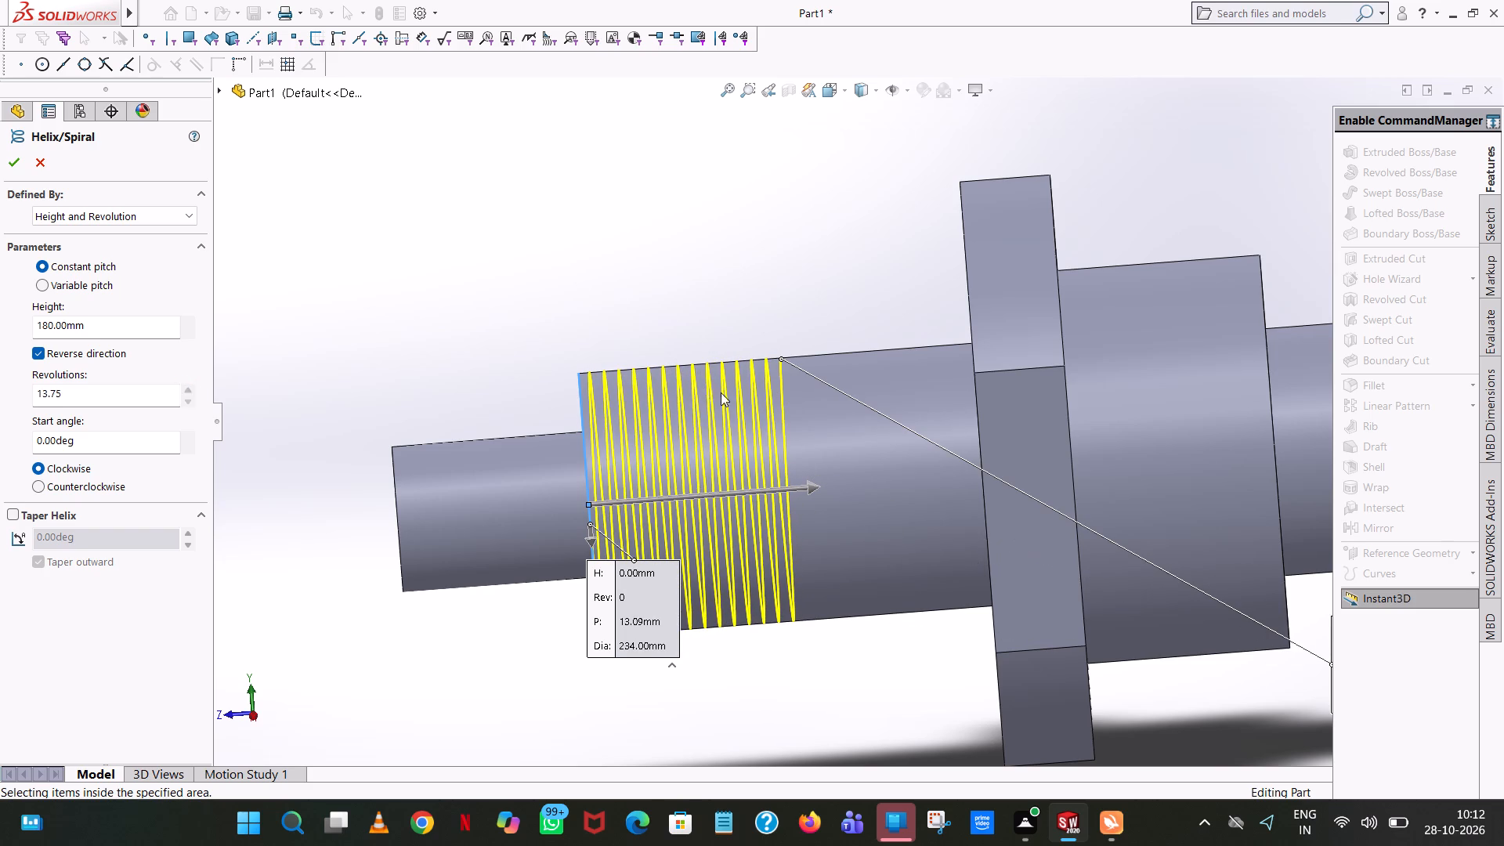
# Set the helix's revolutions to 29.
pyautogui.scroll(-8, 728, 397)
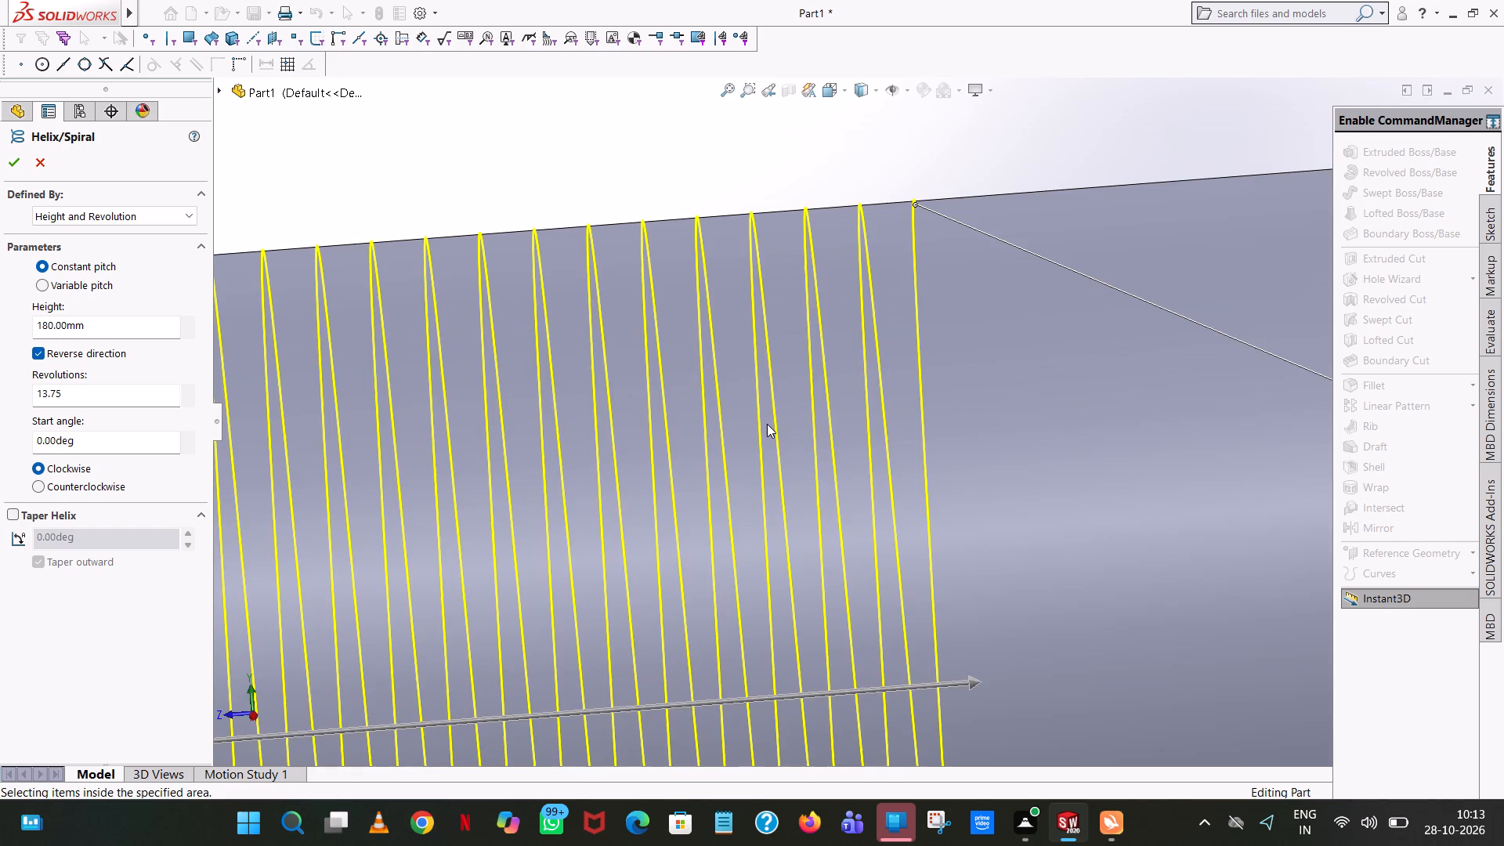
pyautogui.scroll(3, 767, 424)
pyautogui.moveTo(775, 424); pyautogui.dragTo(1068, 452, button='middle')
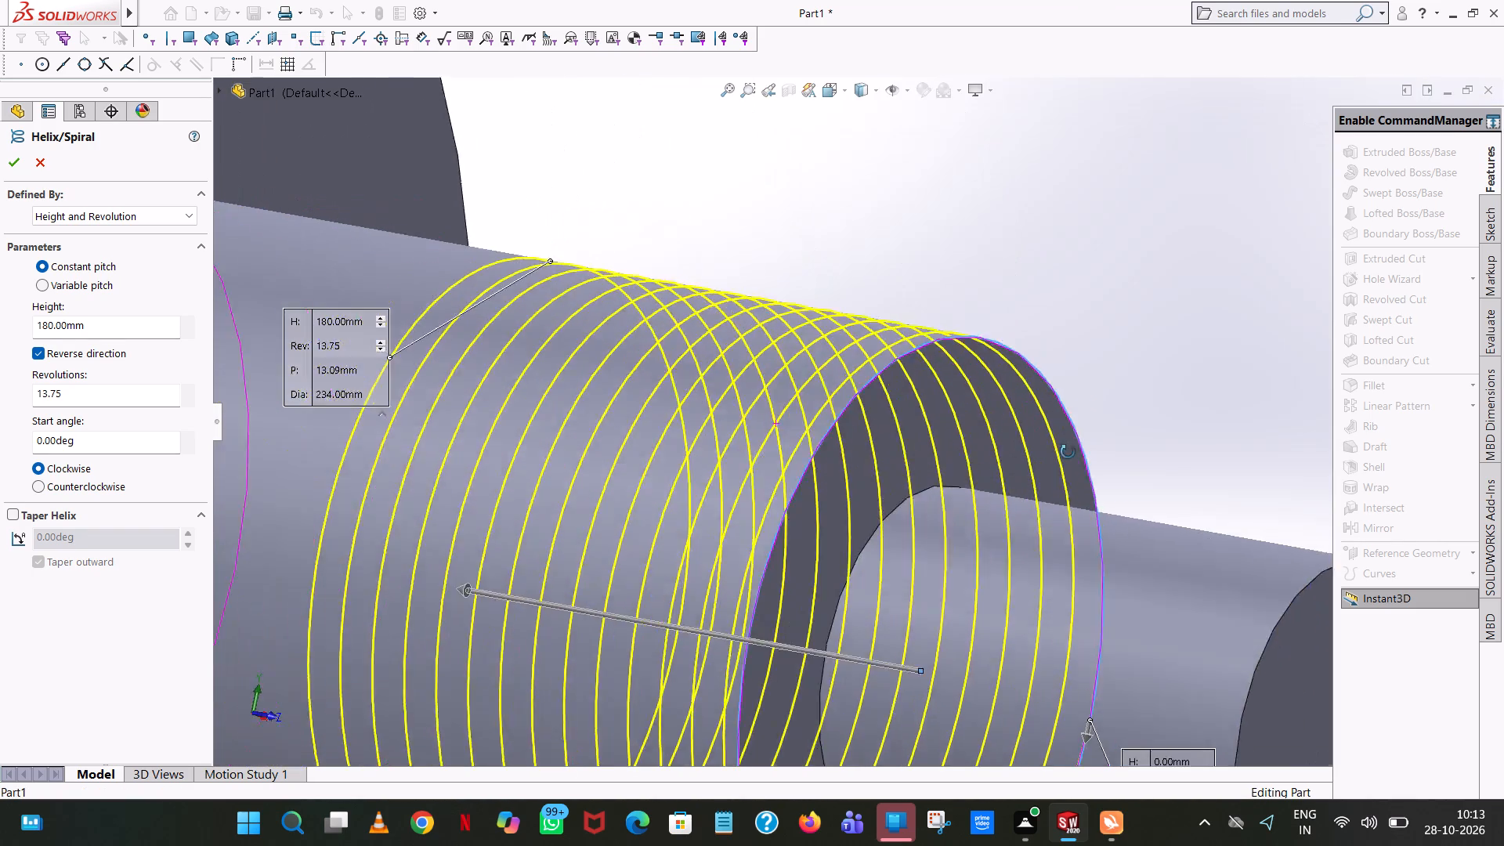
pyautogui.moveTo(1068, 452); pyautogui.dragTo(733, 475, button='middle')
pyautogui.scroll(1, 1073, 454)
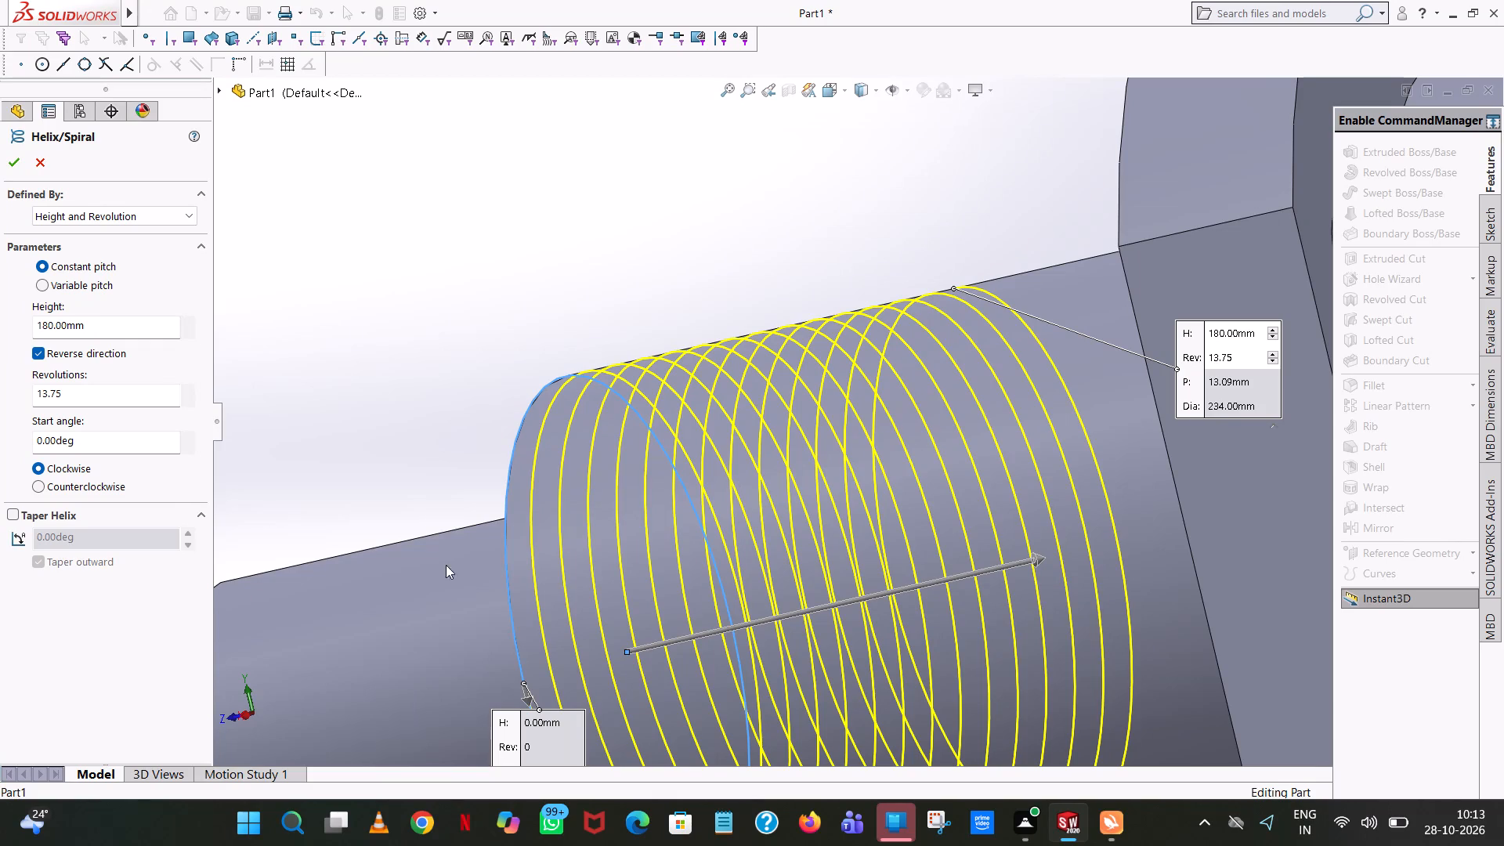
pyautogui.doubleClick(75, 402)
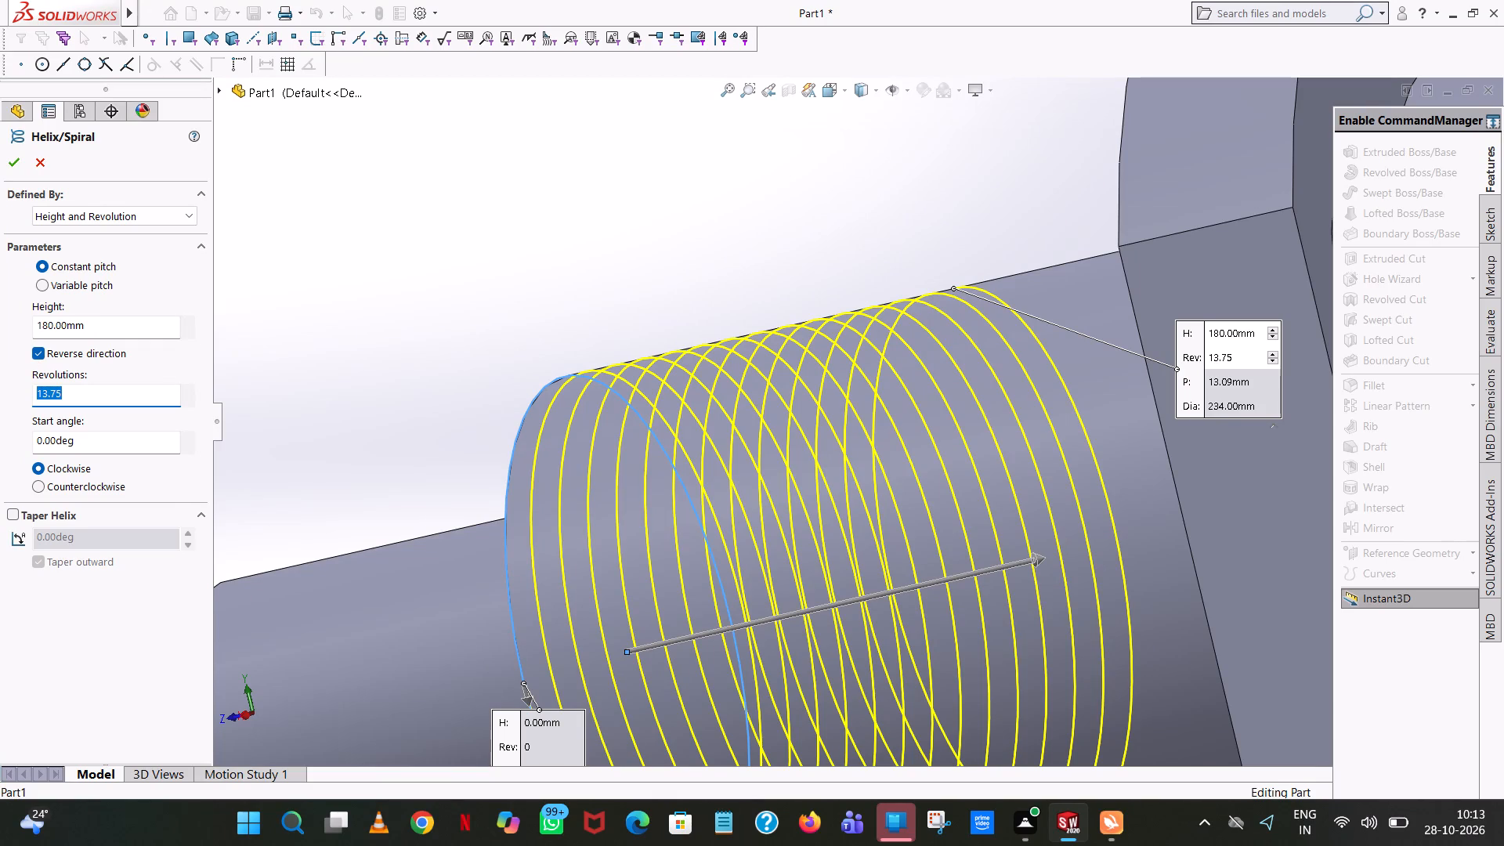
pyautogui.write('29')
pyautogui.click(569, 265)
# Examine the helix's coil spacing and its coverage of the 234 mm cylinder from several angles.
pyautogui.moveTo(605, 284); pyautogui.dragTo(522, 286, button='middle')
pyautogui.scroll(1, 605, 284)
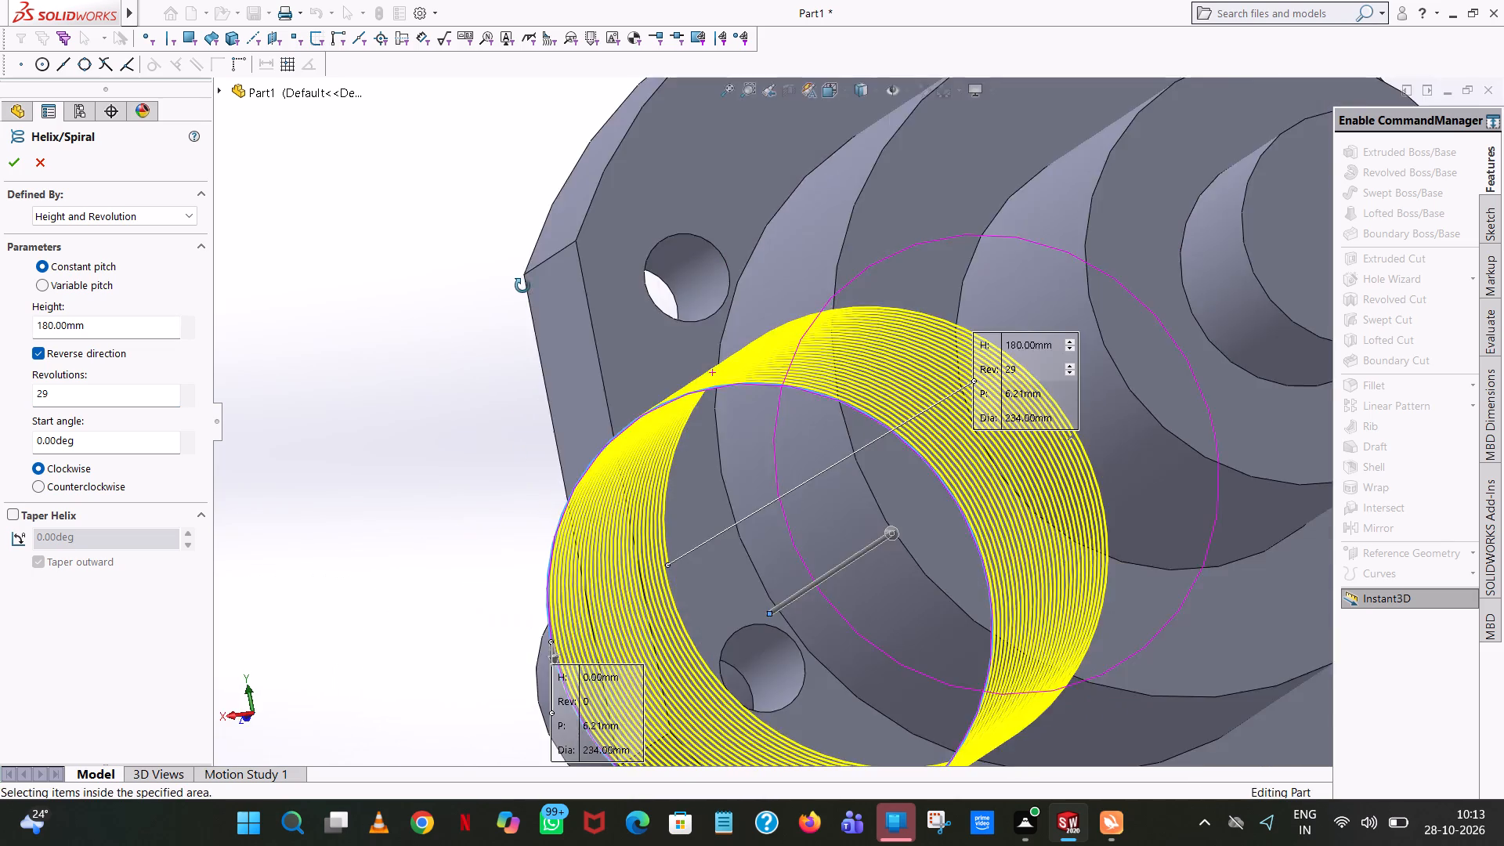
pyautogui.moveTo(522, 286); pyautogui.dragTo(651, 315, button='middle')
pyautogui.scroll(-5, 896, 468)
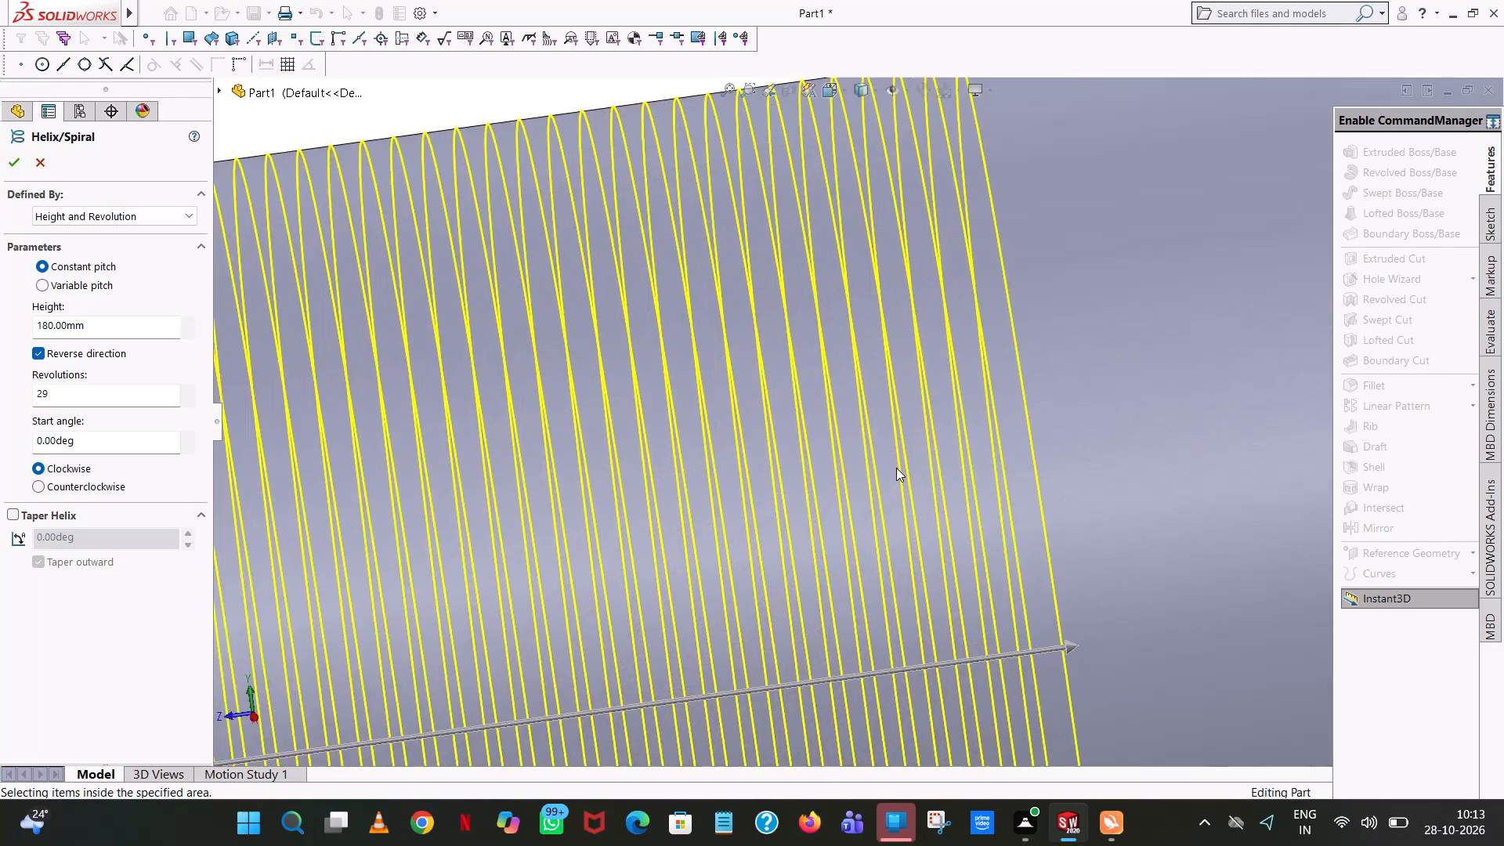
pyautogui.scroll(-4, 896, 468)
pyautogui.scroll(16, 896, 468)
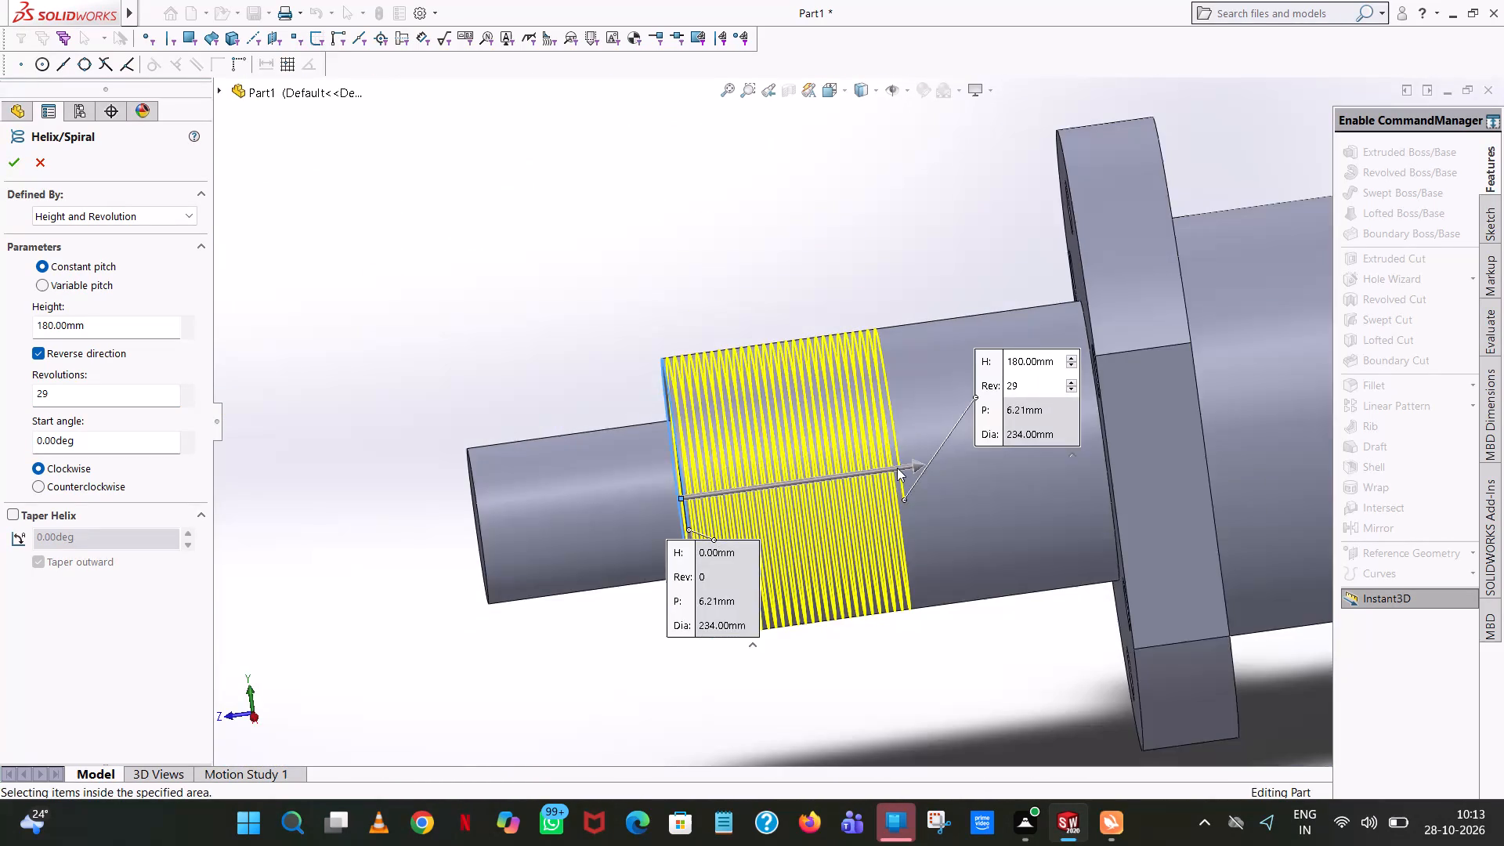
pyautogui.moveTo(897, 468); pyautogui.dragTo(1136, 505, button='middle')
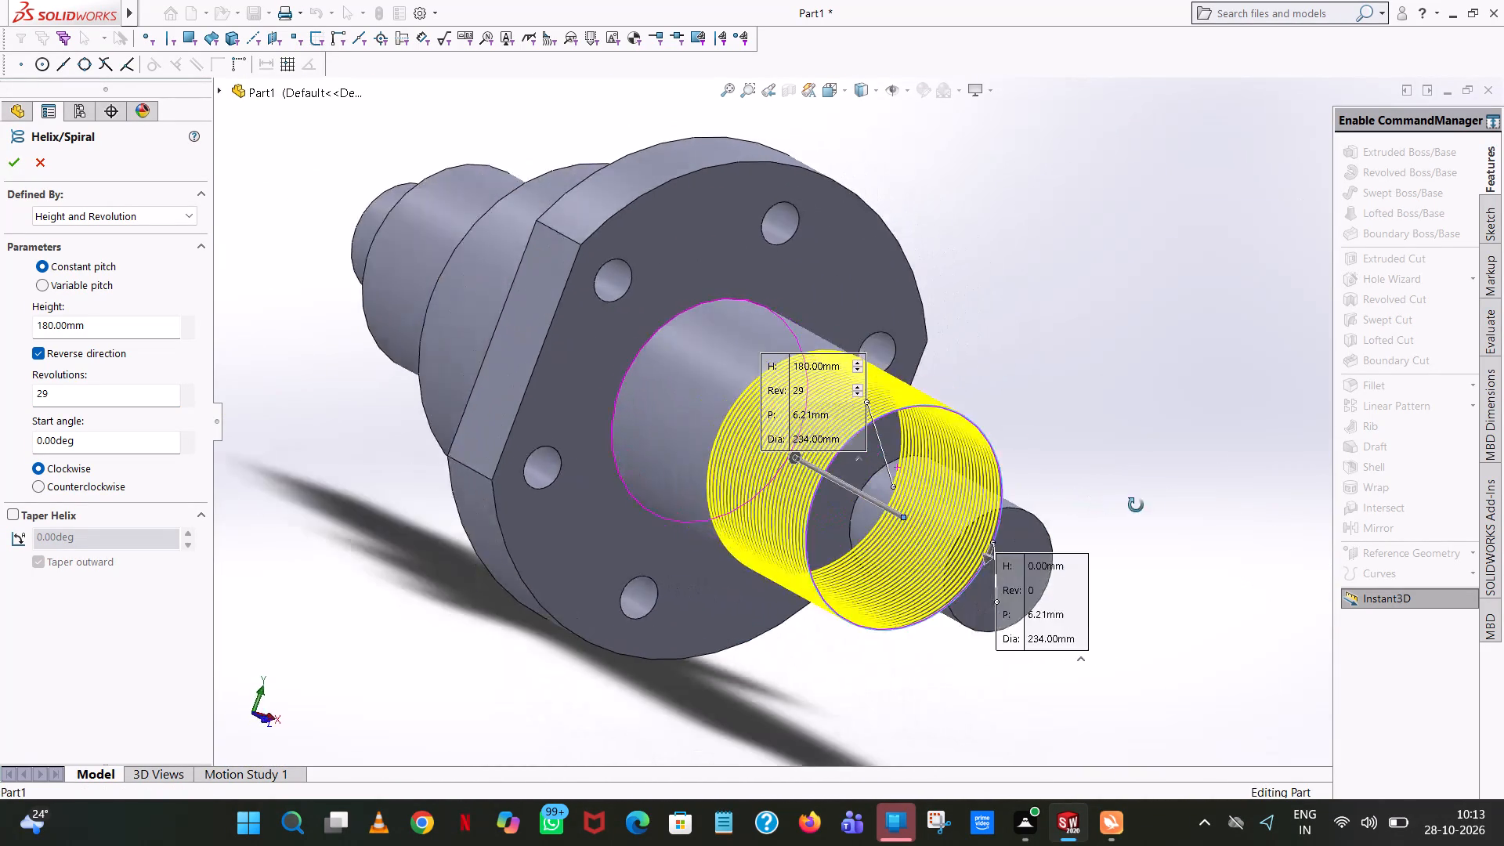
pyautogui.moveTo(1136, 505); pyautogui.dragTo(890, 557, button='middle')
pyautogui.scroll(1, 1267, 515)
pyautogui.click(735, 219)
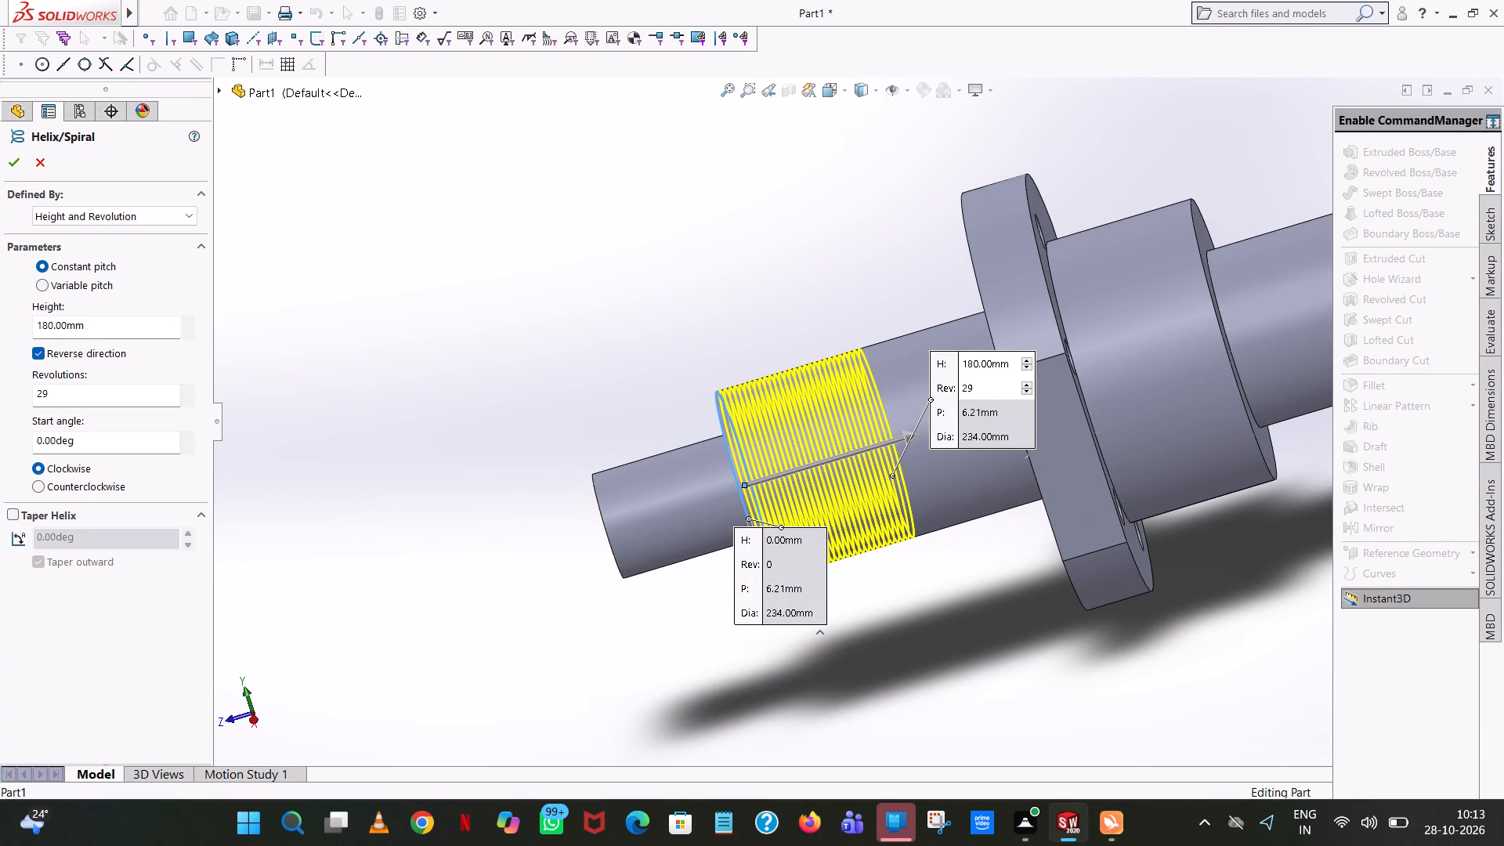
# Set the helix's revolutions to 240.
pyautogui.doubleClick(68, 397)
pyautogui.write('240')
pyautogui.click(602, 190)
# Set the helix's revolutions to 29 and finish the helix on the 234 mm cylinder.
pyautogui.scroll(-6, 796, 360)
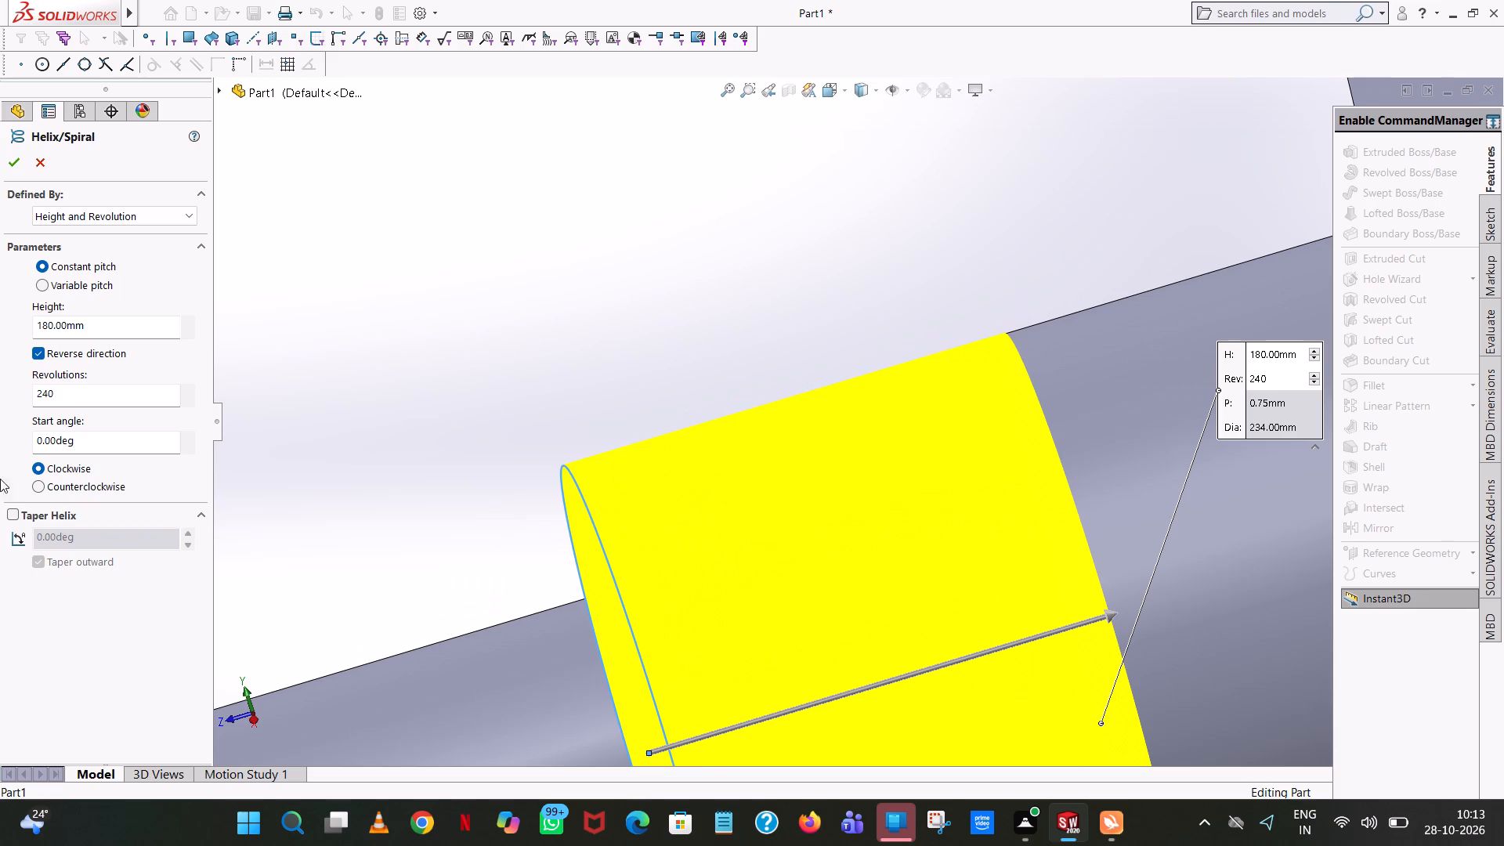
pyautogui.doubleClick(71, 391)
pyautogui.write('29')
pyautogui.press('Return')
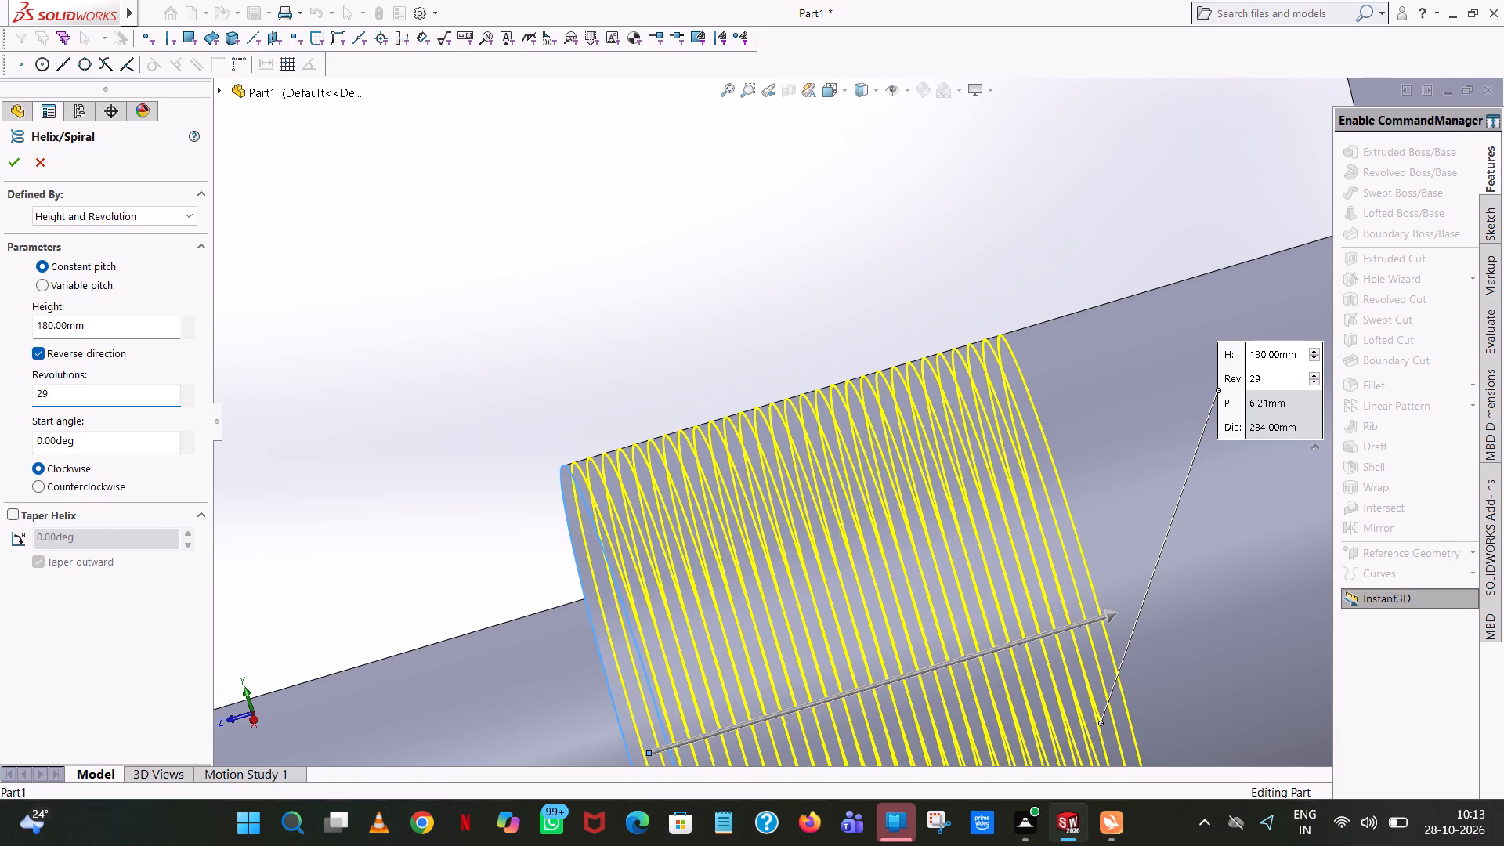
pyautogui.click(12, 160)
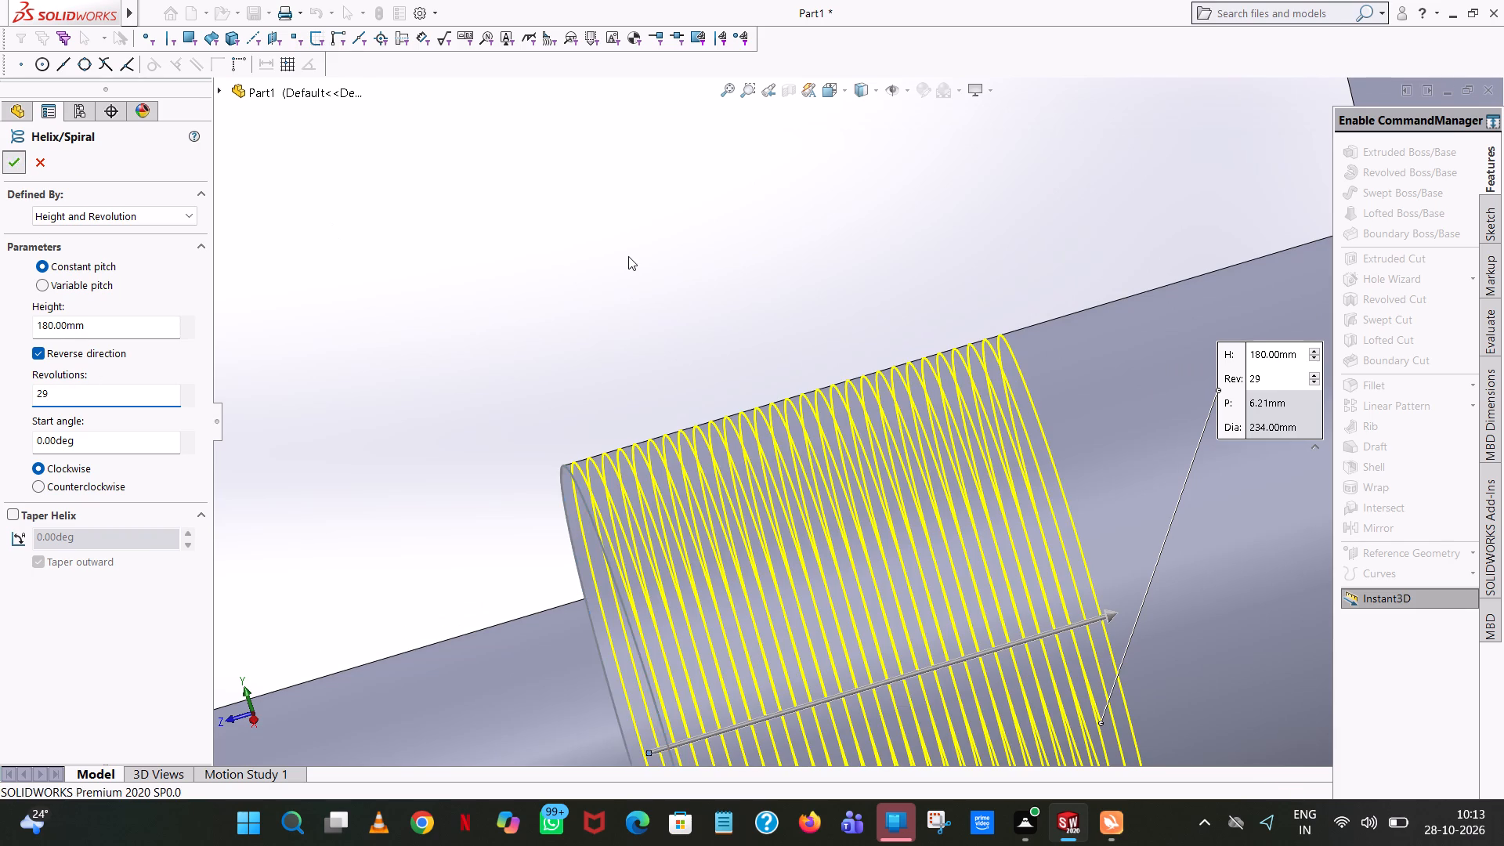
# Sweep a solid circular profile of 6 mm diameter along the helix with Swept Boss/Base.
pyautogui.scroll(4, 765, 334)
pyautogui.moveTo(772, 333); pyautogui.dragTo(840, 308, button='middle')
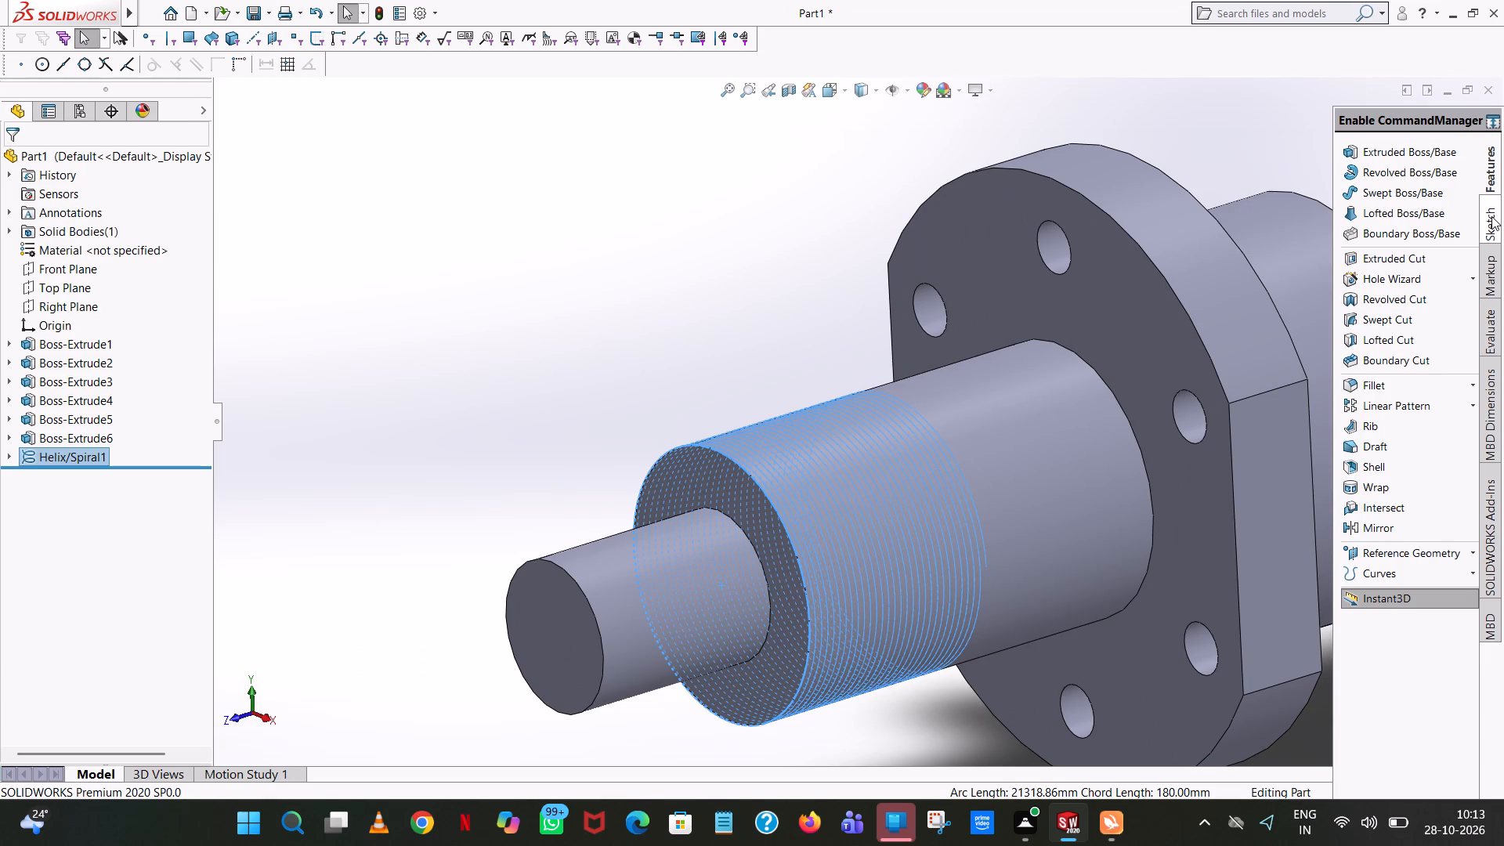
pyautogui.click(1392, 190)
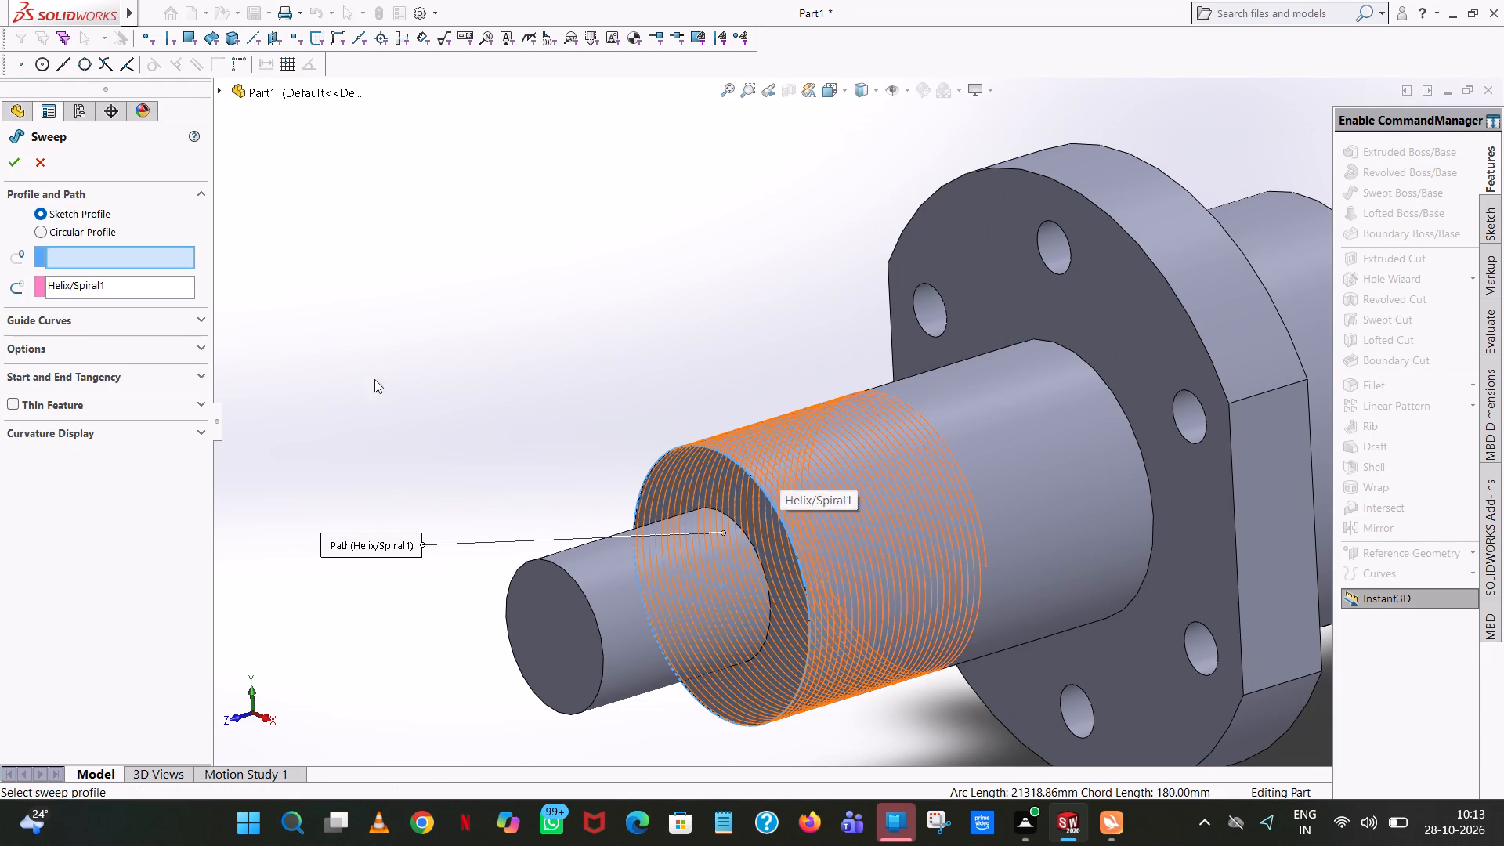
pyautogui.click(59, 225)
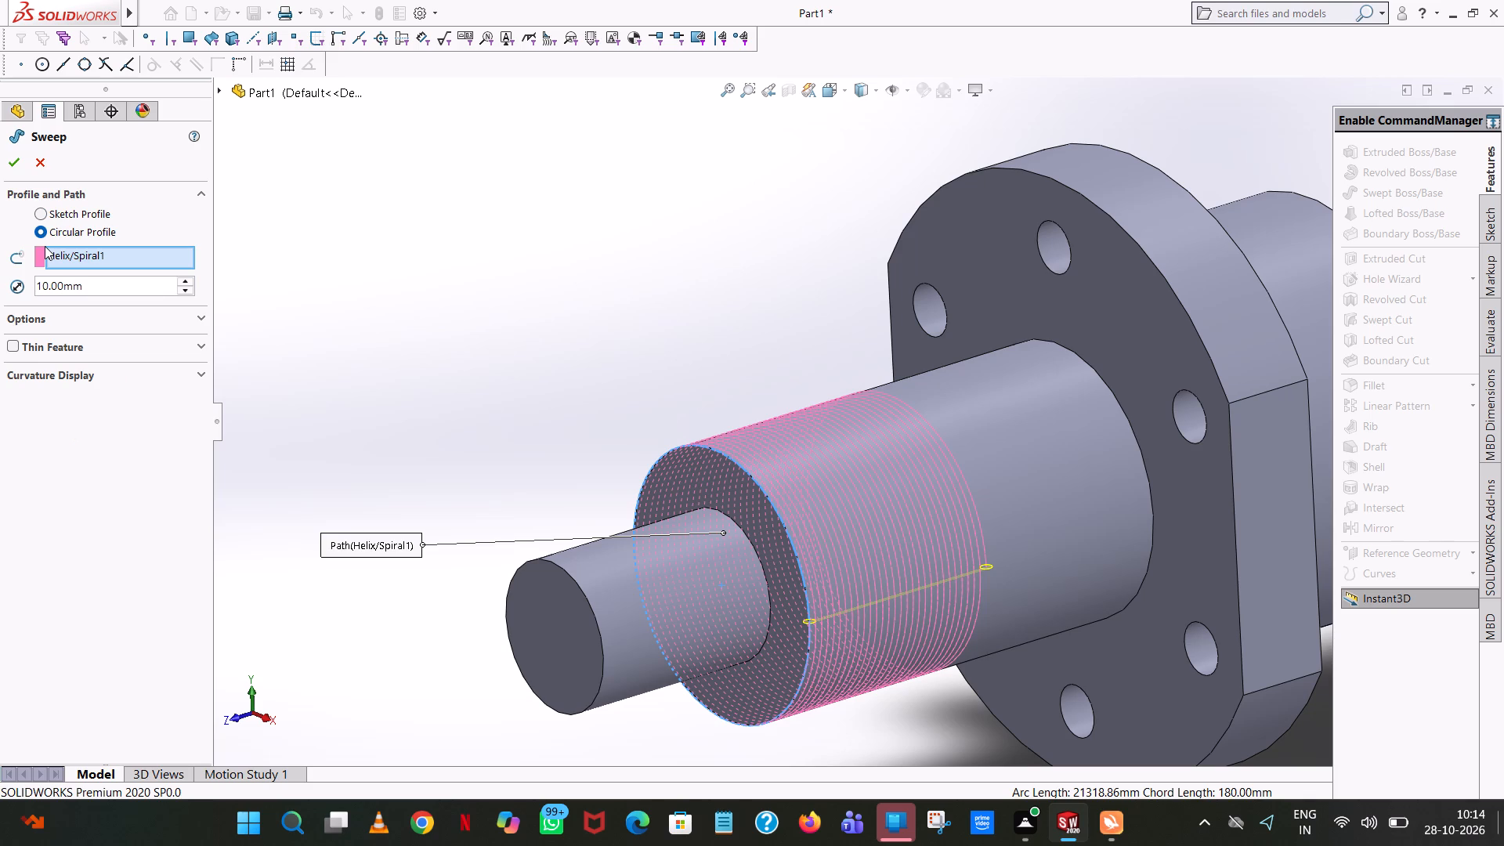
pyautogui.doubleClick(105, 289)
pyautogui.press('6')
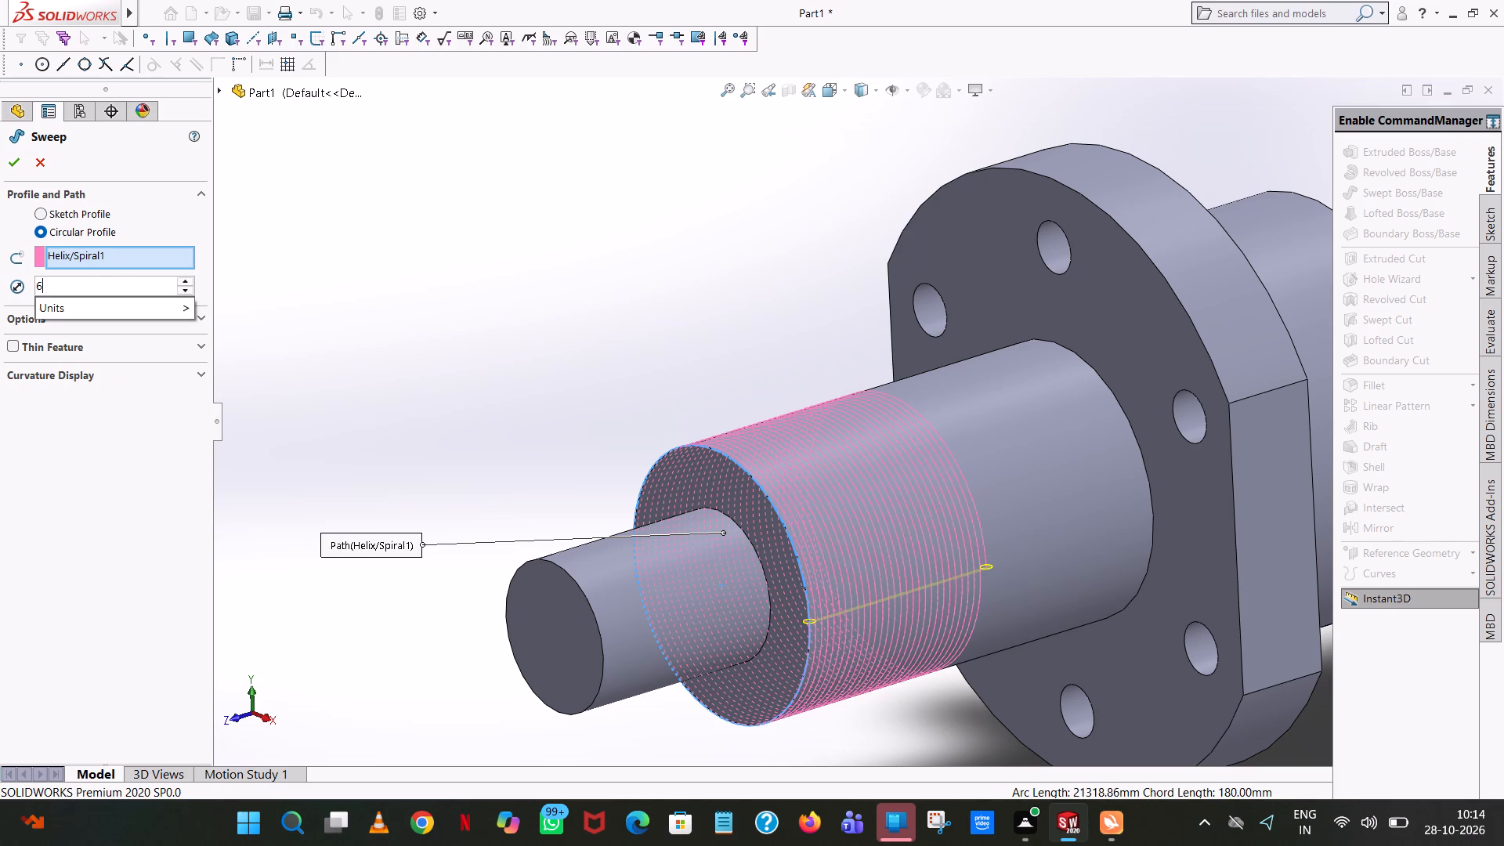
pyautogui.click(352, 269)
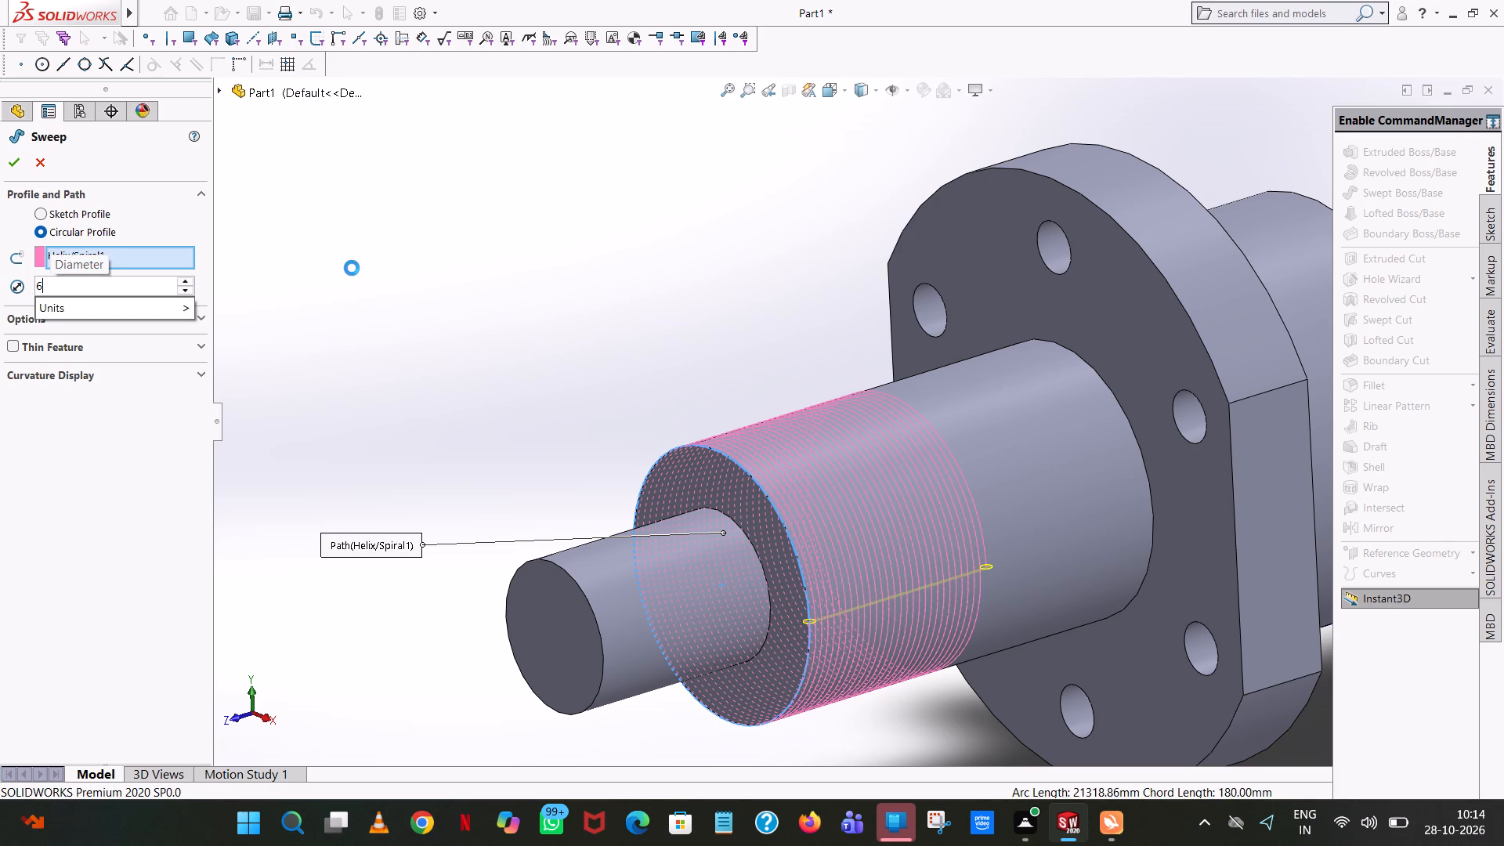
pyautogui.moveTo(731, 377); pyautogui.dragTo(697, 363, button='middle')
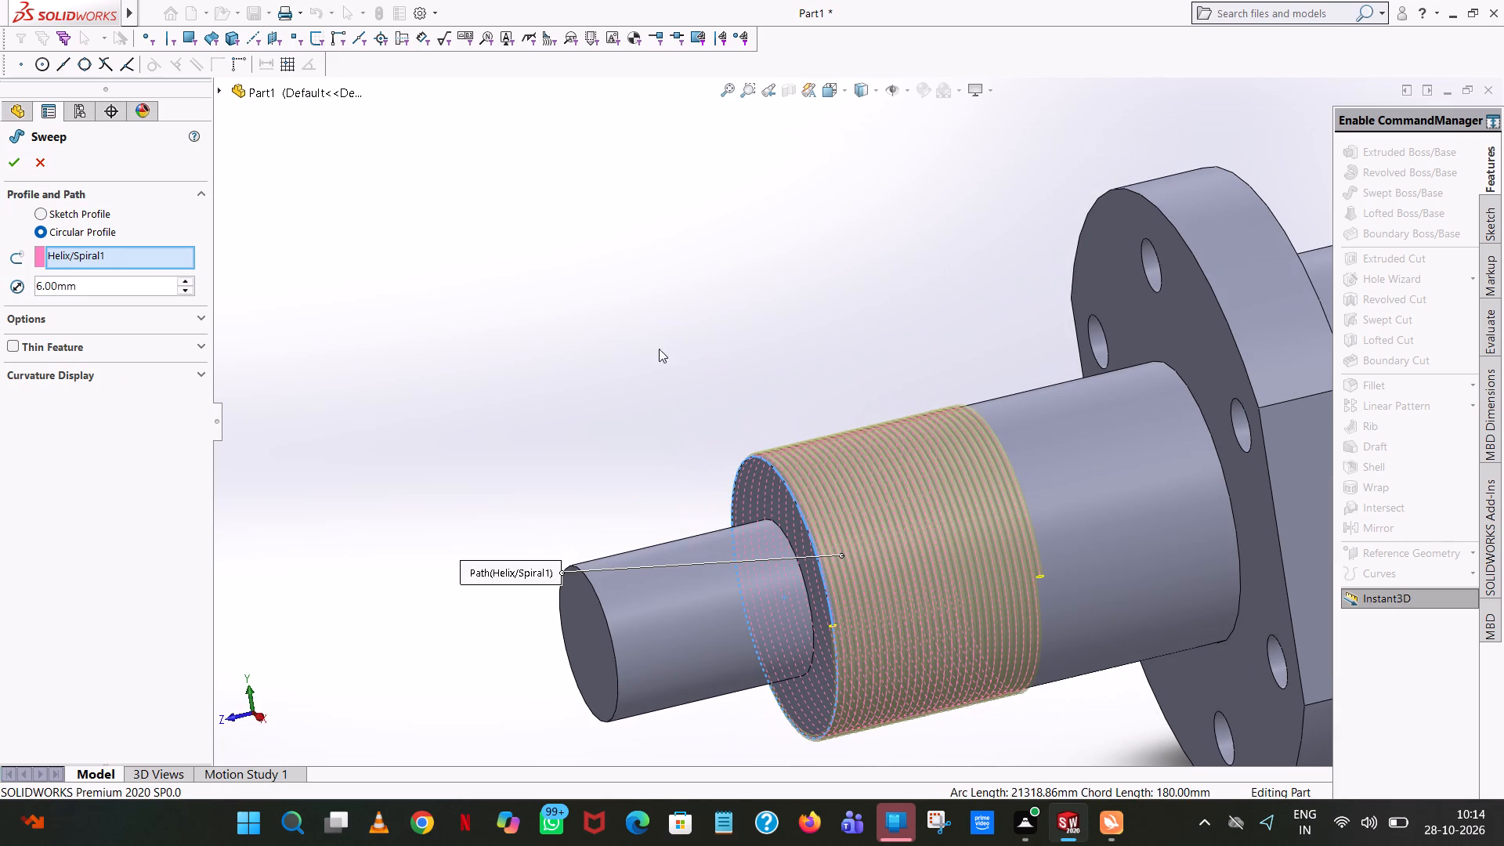
pyautogui.click(7, 154)
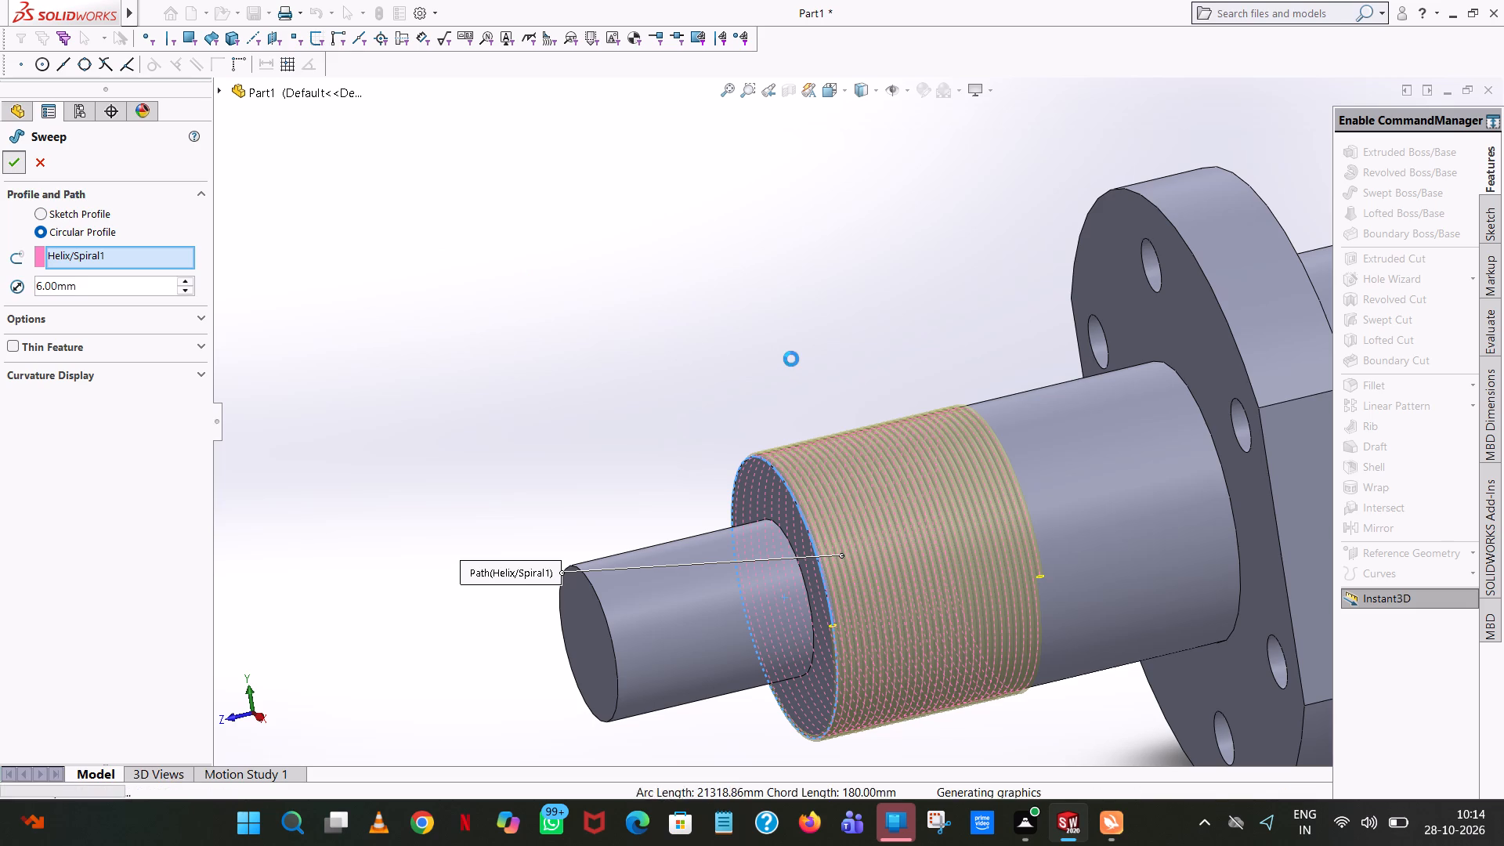
# Hide the helix curve so only the swept coil is displayed.
pyautogui.moveTo(812, 388); pyautogui.dragTo(887, 371, button='middle')
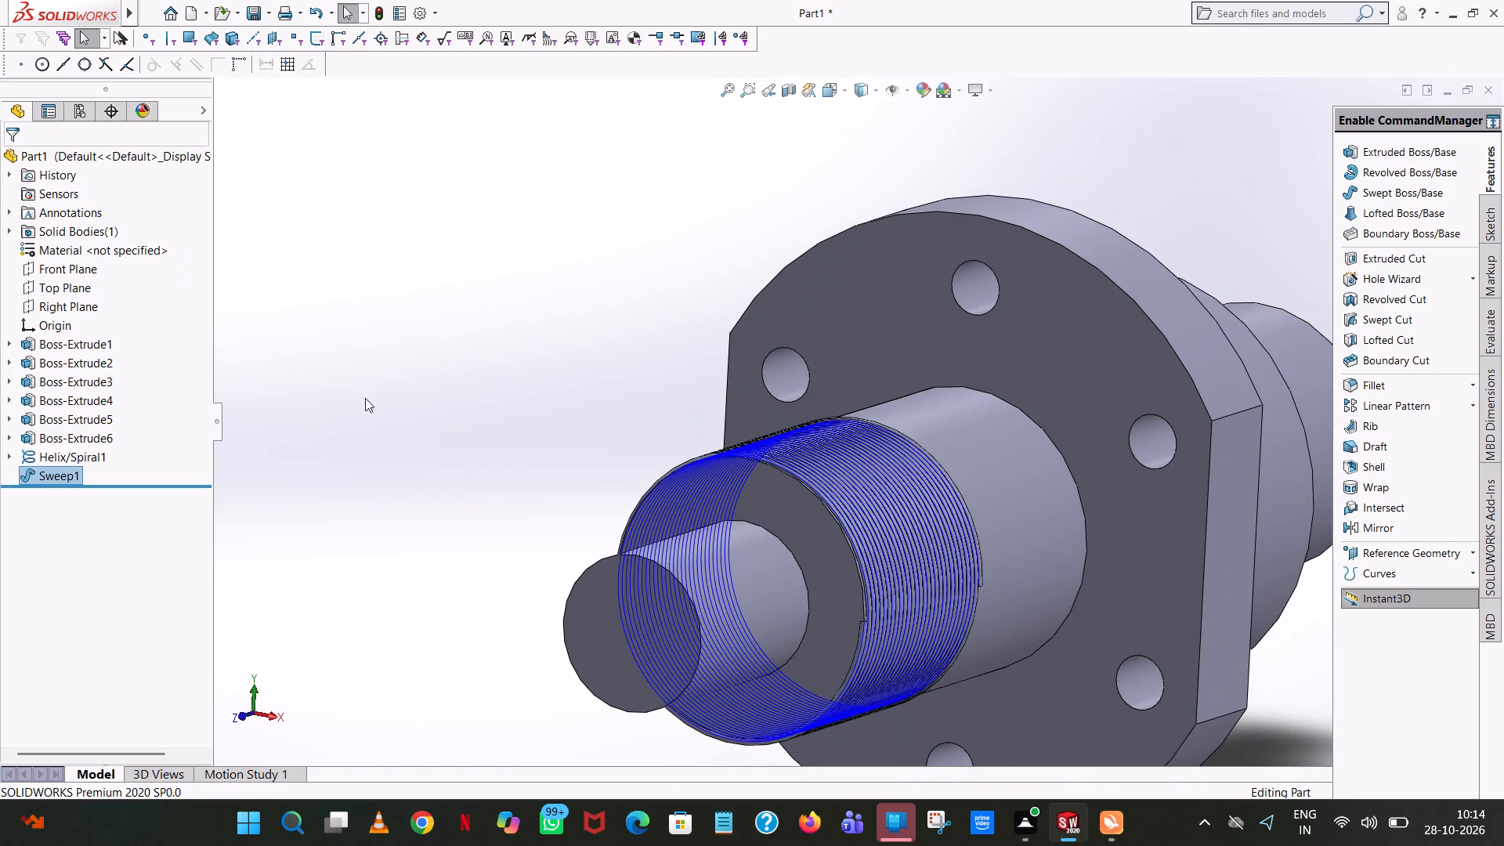
pyautogui.click(56, 450)
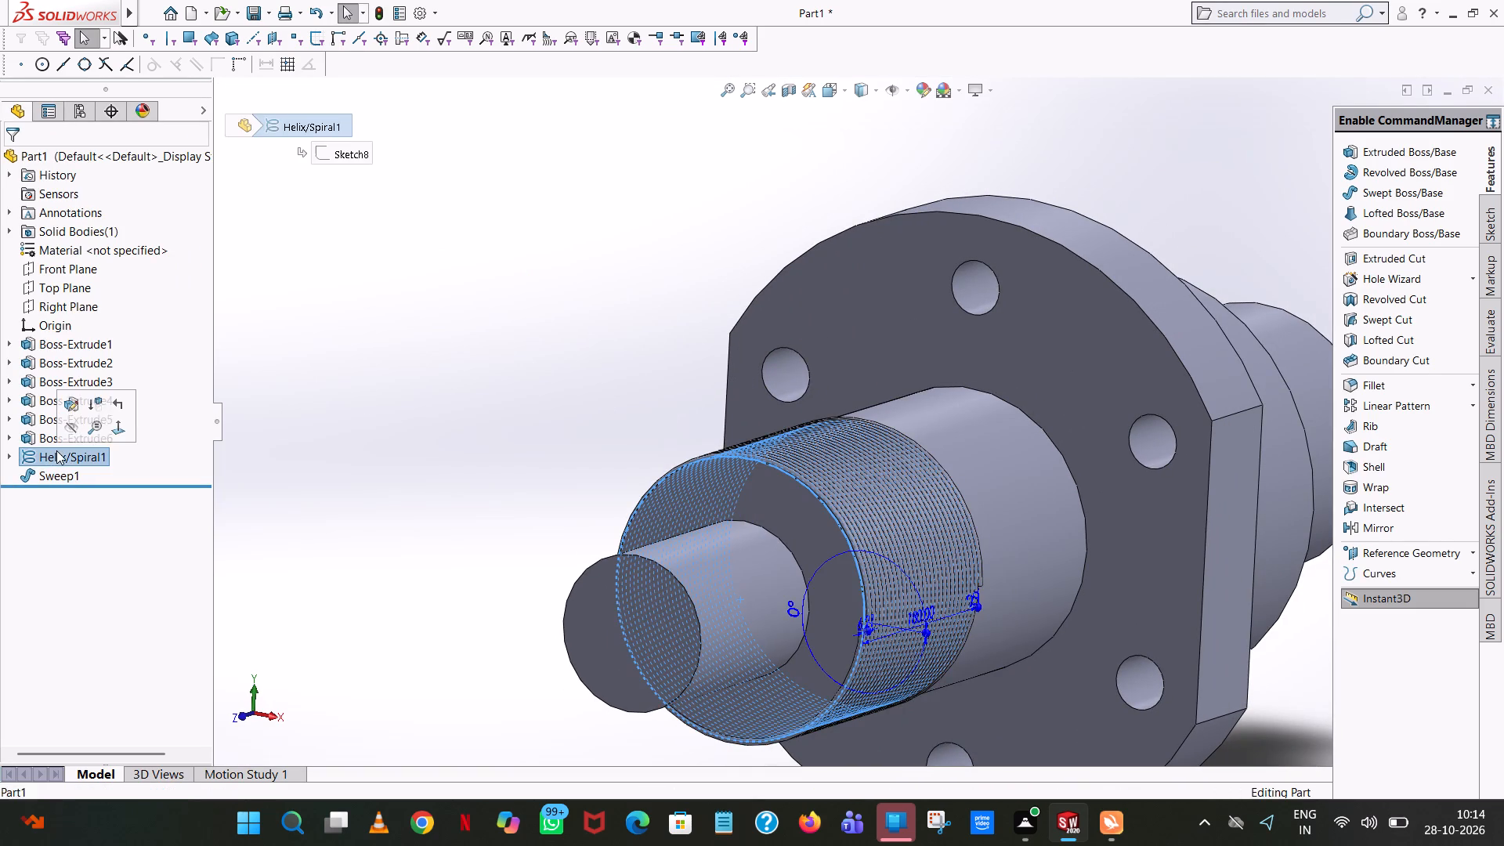
pyautogui.click(71, 431)
# Examine the swept coil on the cylinder, its ends and the flange's both sides from several angles.
pyautogui.scroll(-5, 862, 543)
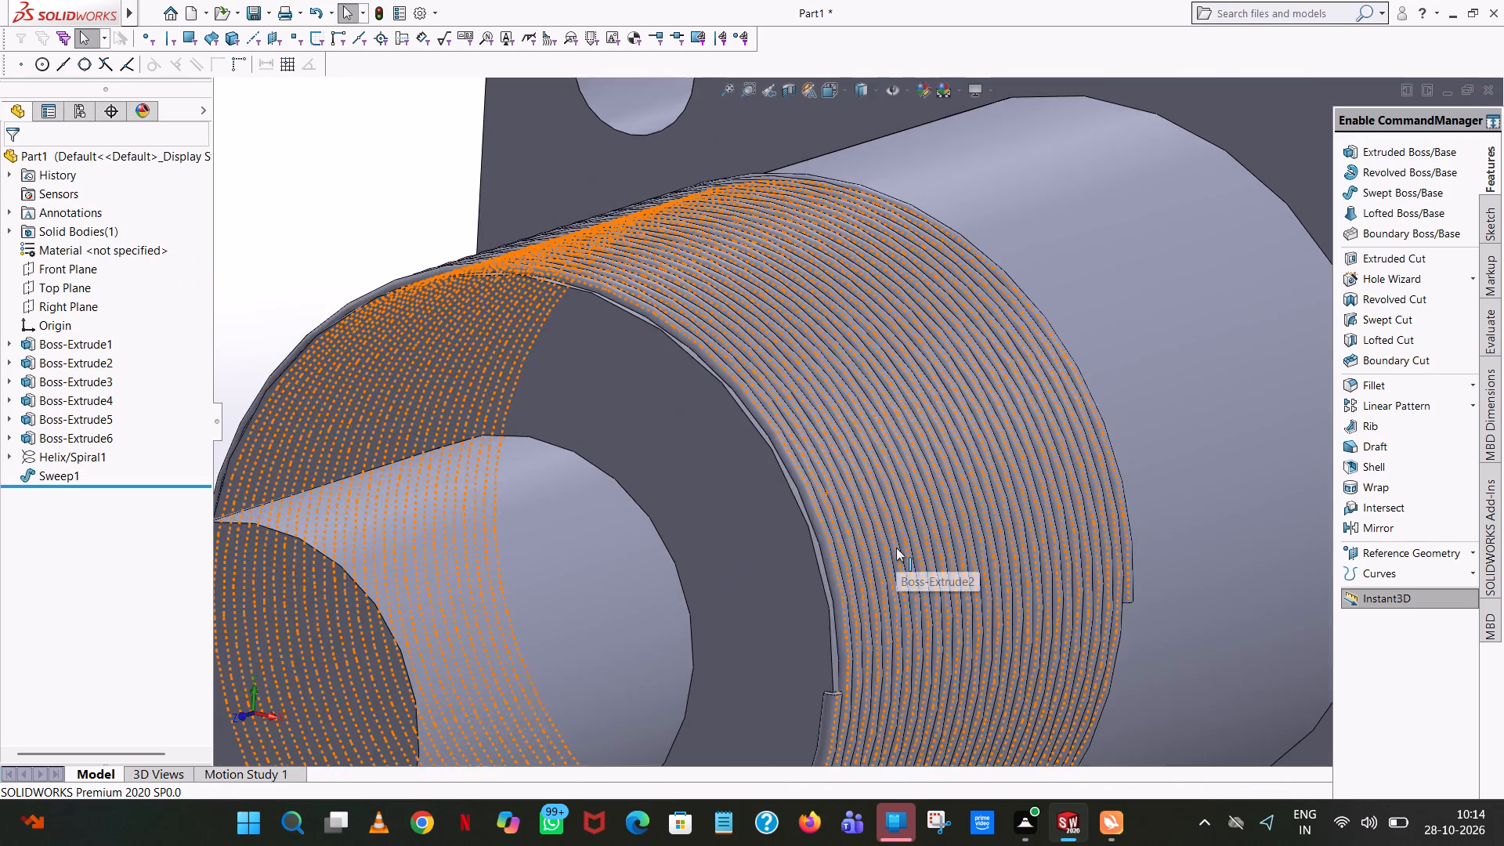
pyautogui.scroll(-1, 896, 548)
pyautogui.moveTo(883, 549); pyautogui.dragTo(818, 555, button='middle')
pyautogui.scroll(8, 840, 536)
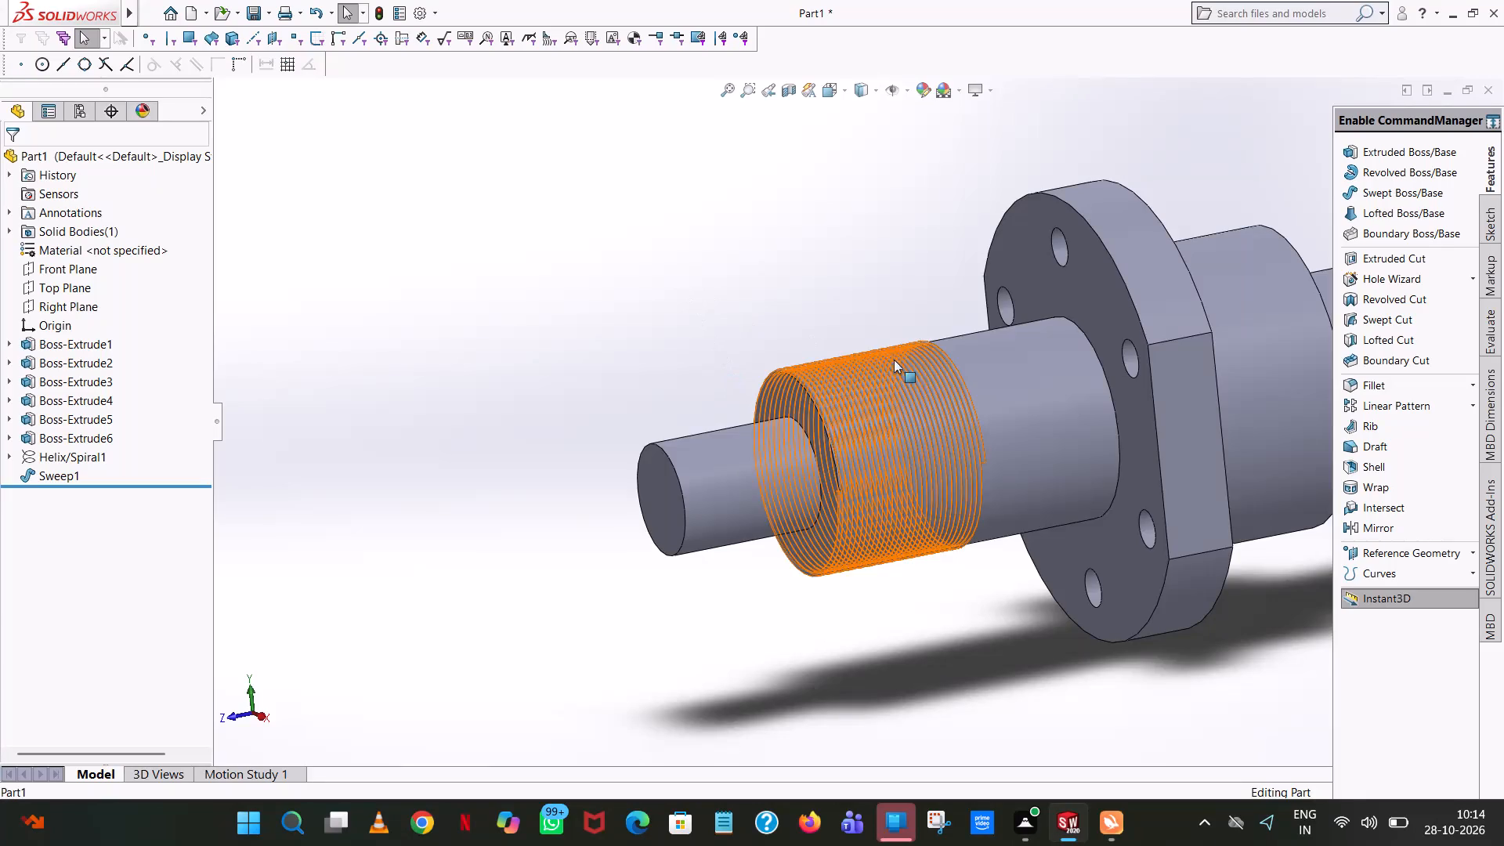
pyautogui.moveTo(990, 369); pyautogui.dragTo(956, 378, button='middle')
pyautogui.scroll(1, 969, 378)
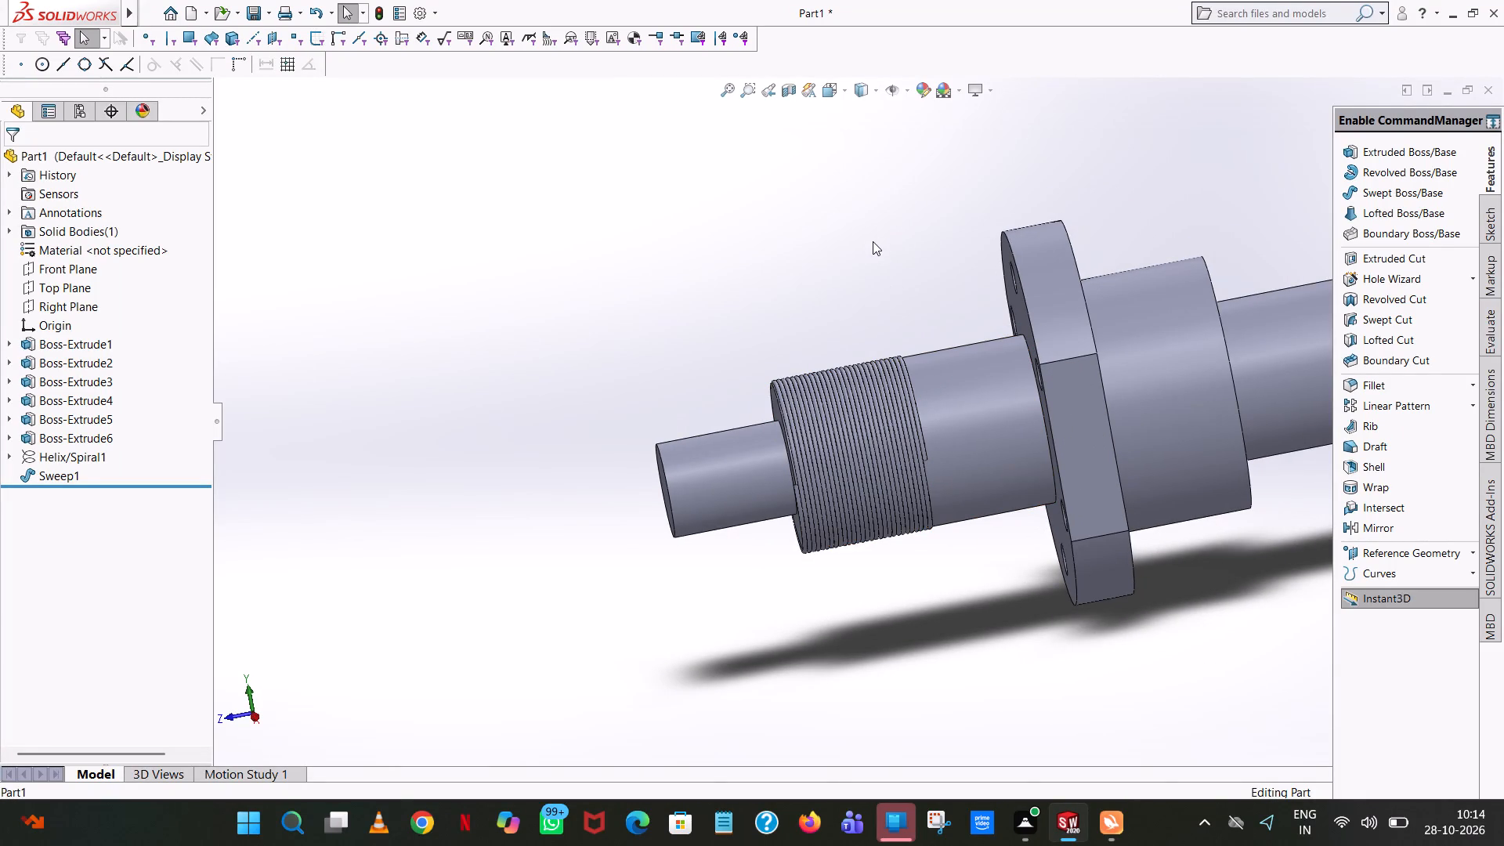
pyautogui.scroll(-8, 901, 309)
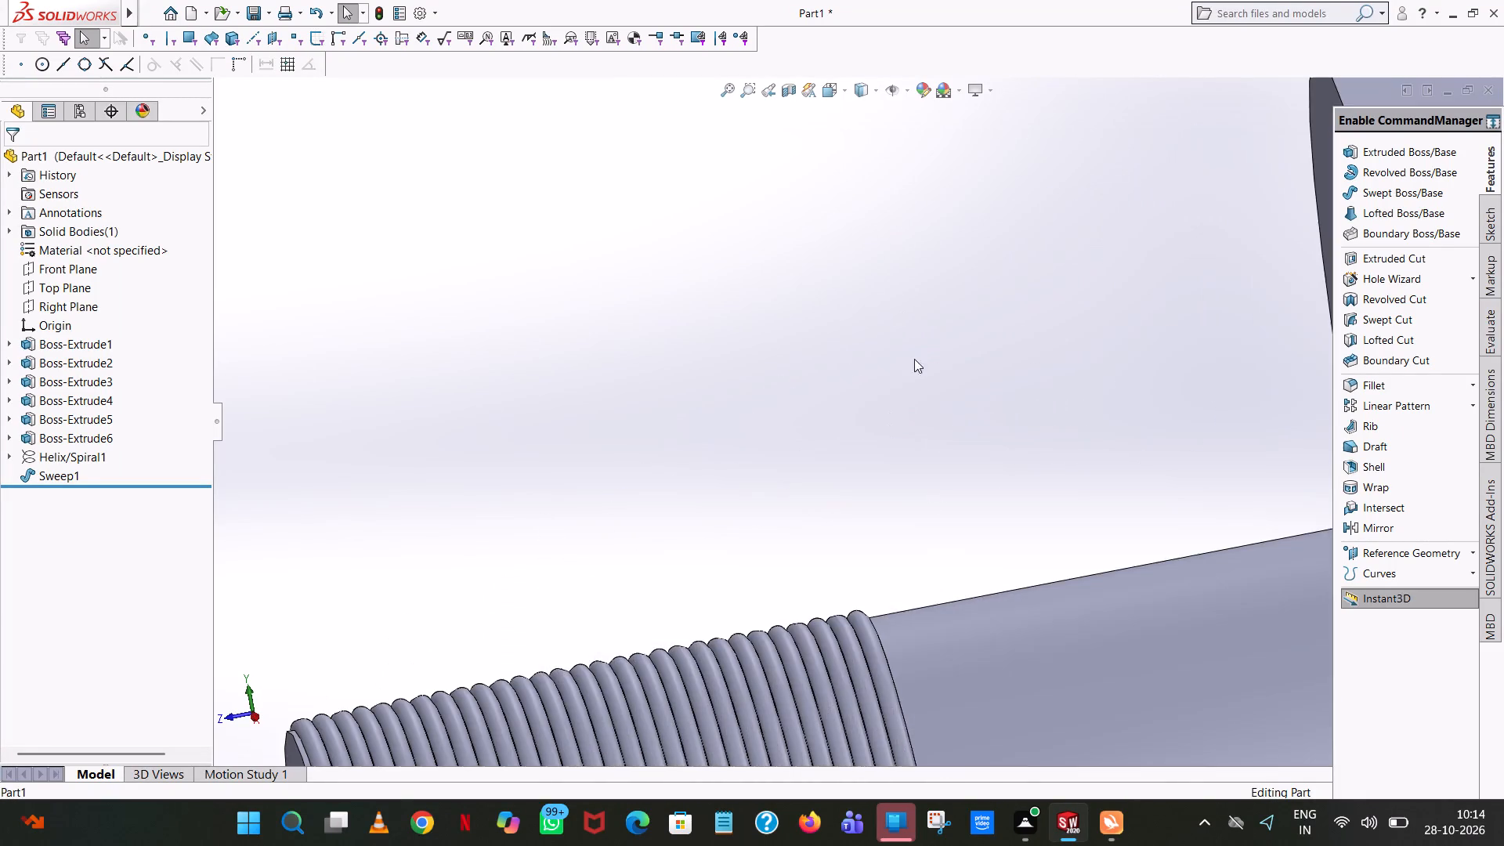
pyautogui.scroll(9, 916, 591)
pyautogui.scroll(-9, 879, 546)
pyautogui.scroll(7, 879, 544)
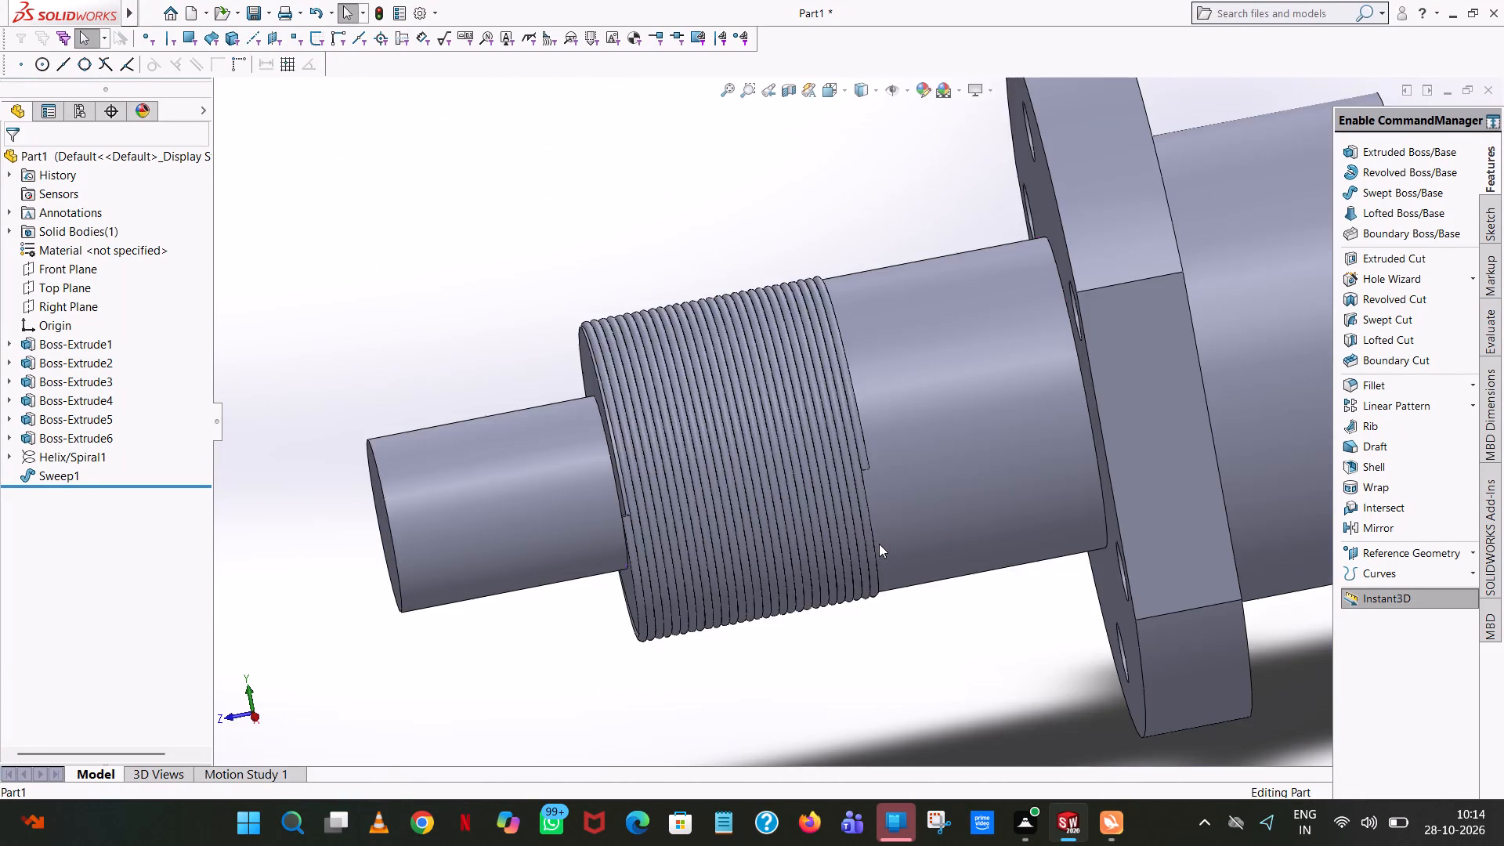
pyautogui.moveTo(879, 544); pyautogui.dragTo(980, 515, button='middle')
pyautogui.scroll(1, 980, 515)
pyautogui.moveTo(1076, 494); pyautogui.dragTo(1104, 497, button='middle')
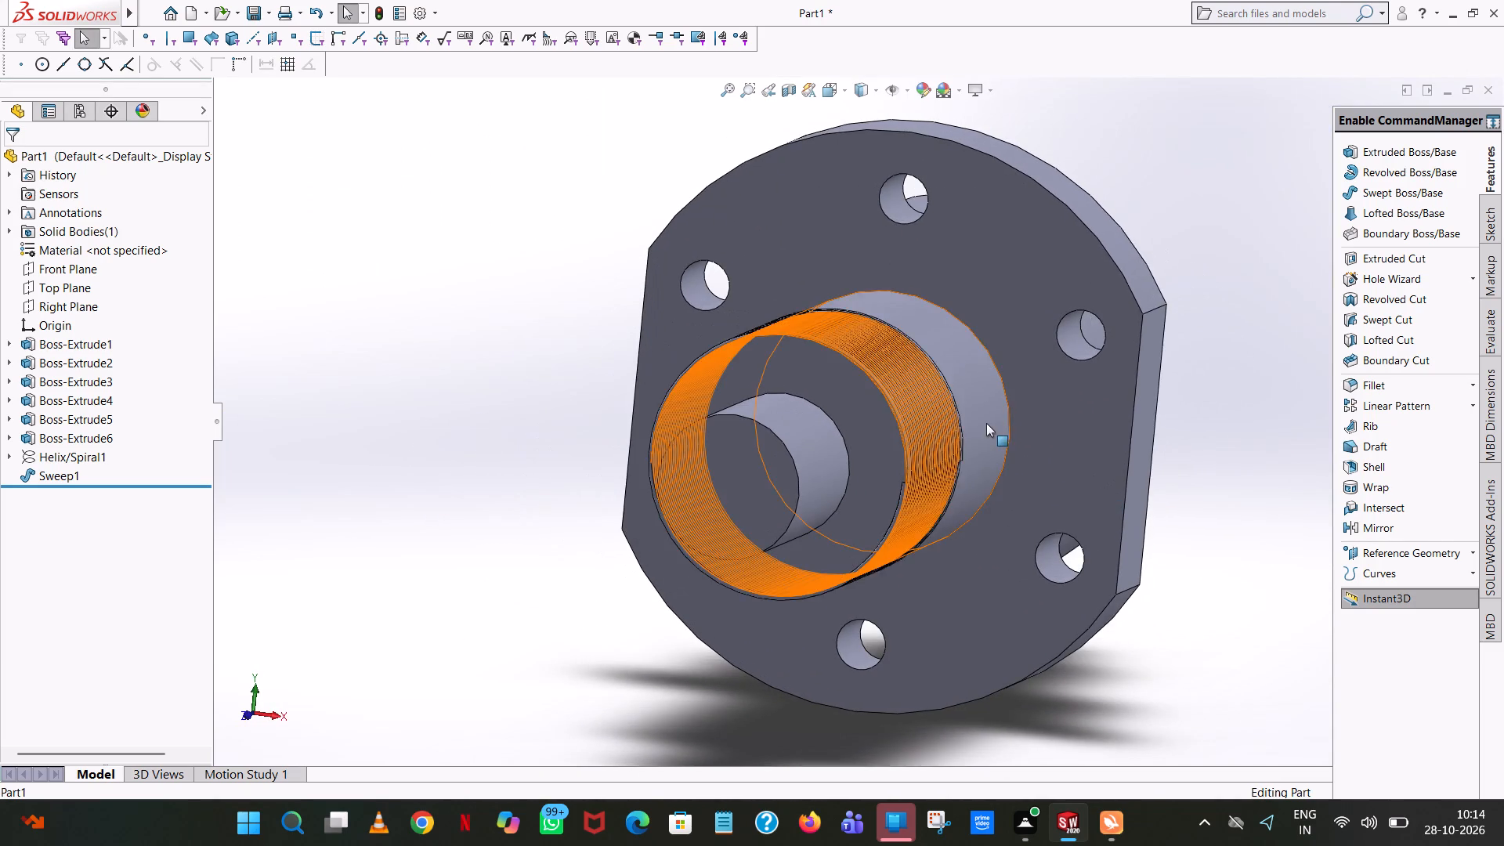
pyautogui.scroll(-7, 984, 418)
pyautogui.moveTo(984, 420); pyautogui.dragTo(892, 422, button='middle')
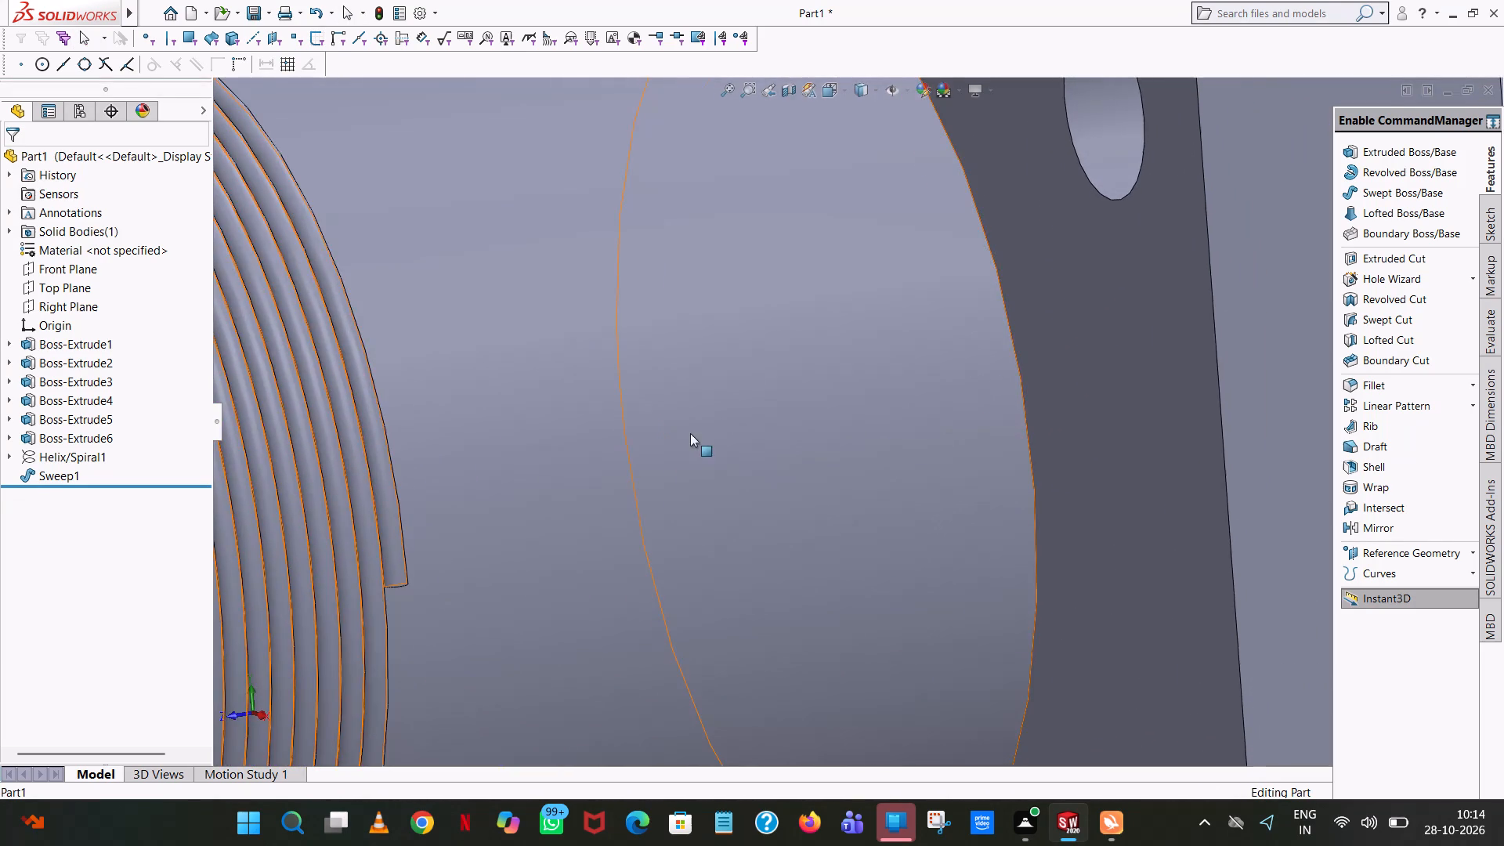
pyautogui.scroll(8, 690, 433)
pyautogui.moveTo(694, 430); pyautogui.dragTo(642, 432, button='middle')
pyautogui.scroll(6, 642, 427)
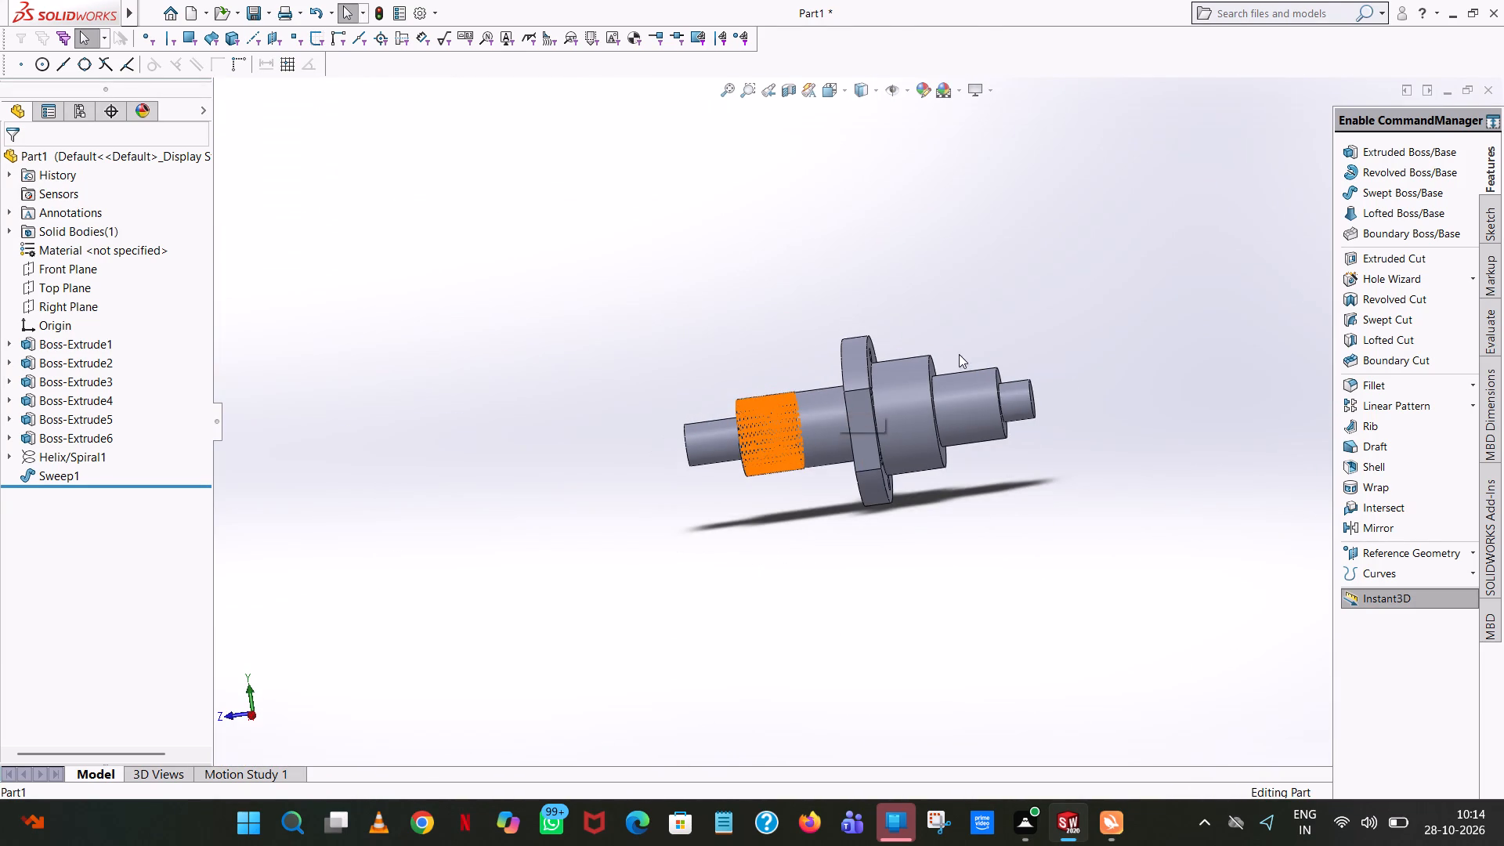
pyautogui.scroll(-9, 906, 354)
pyautogui.moveTo(898, 388); pyautogui.dragTo(854, 450, button='middle')
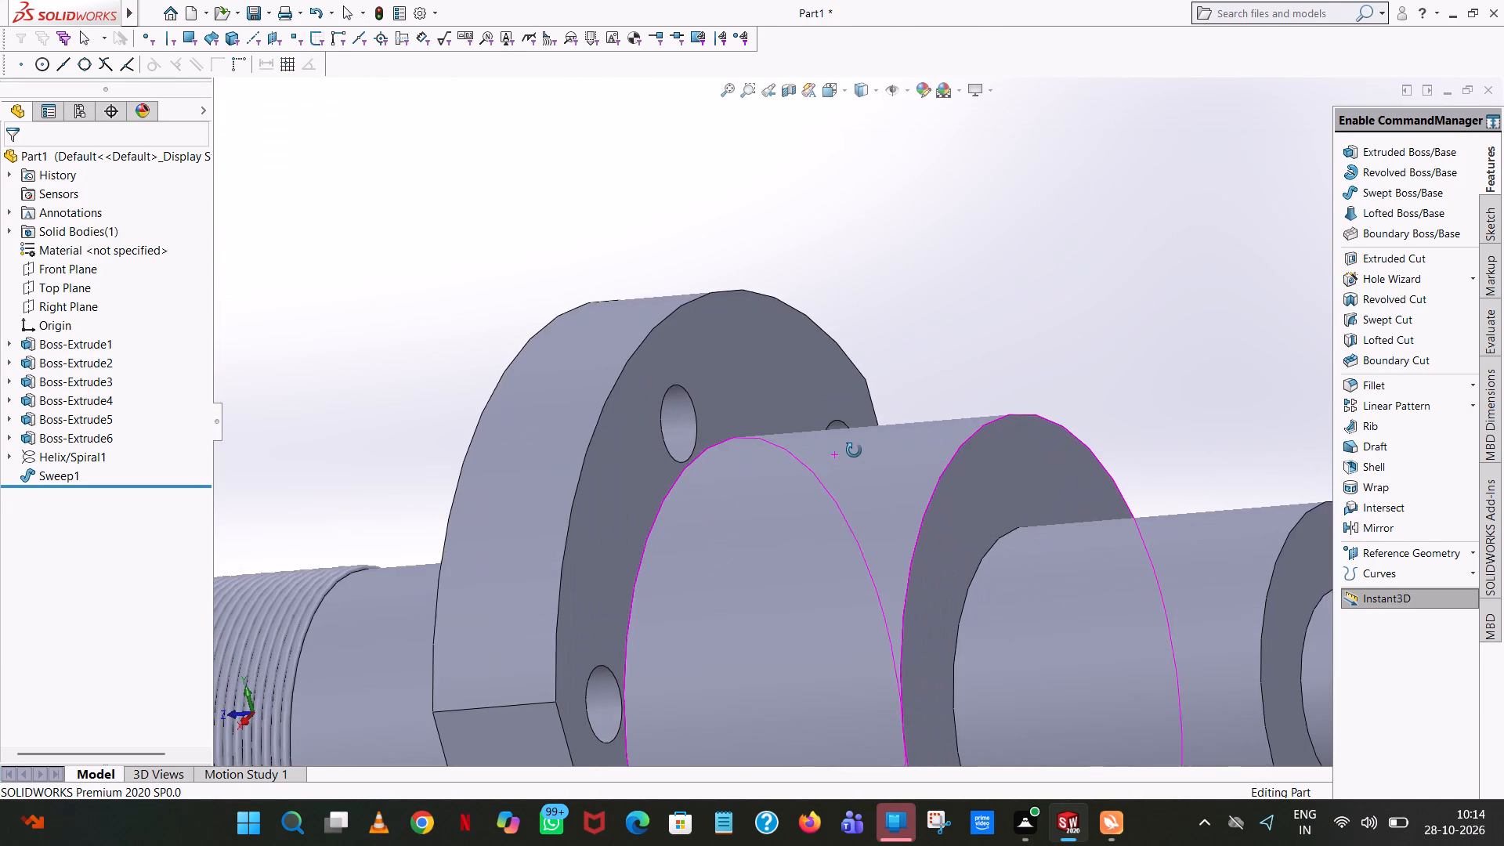
pyautogui.moveTo(854, 450); pyautogui.dragTo(853, 449, button='middle')
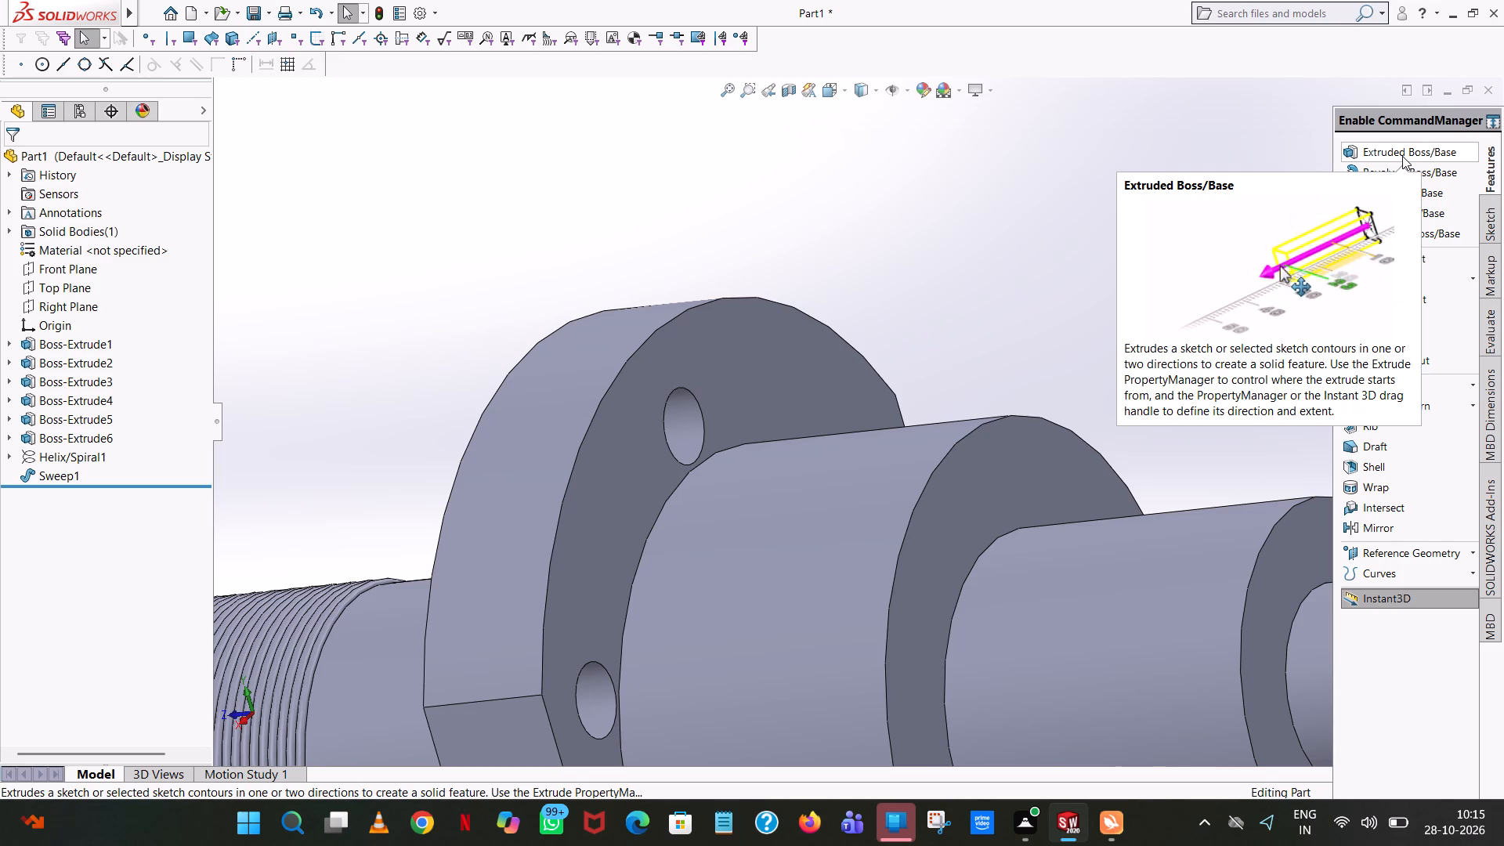
# Start an extruded-boss sketch on the flange face beside the larger boss, viewed squarely with hidden lines visible.
pyautogui.click(1402, 156)
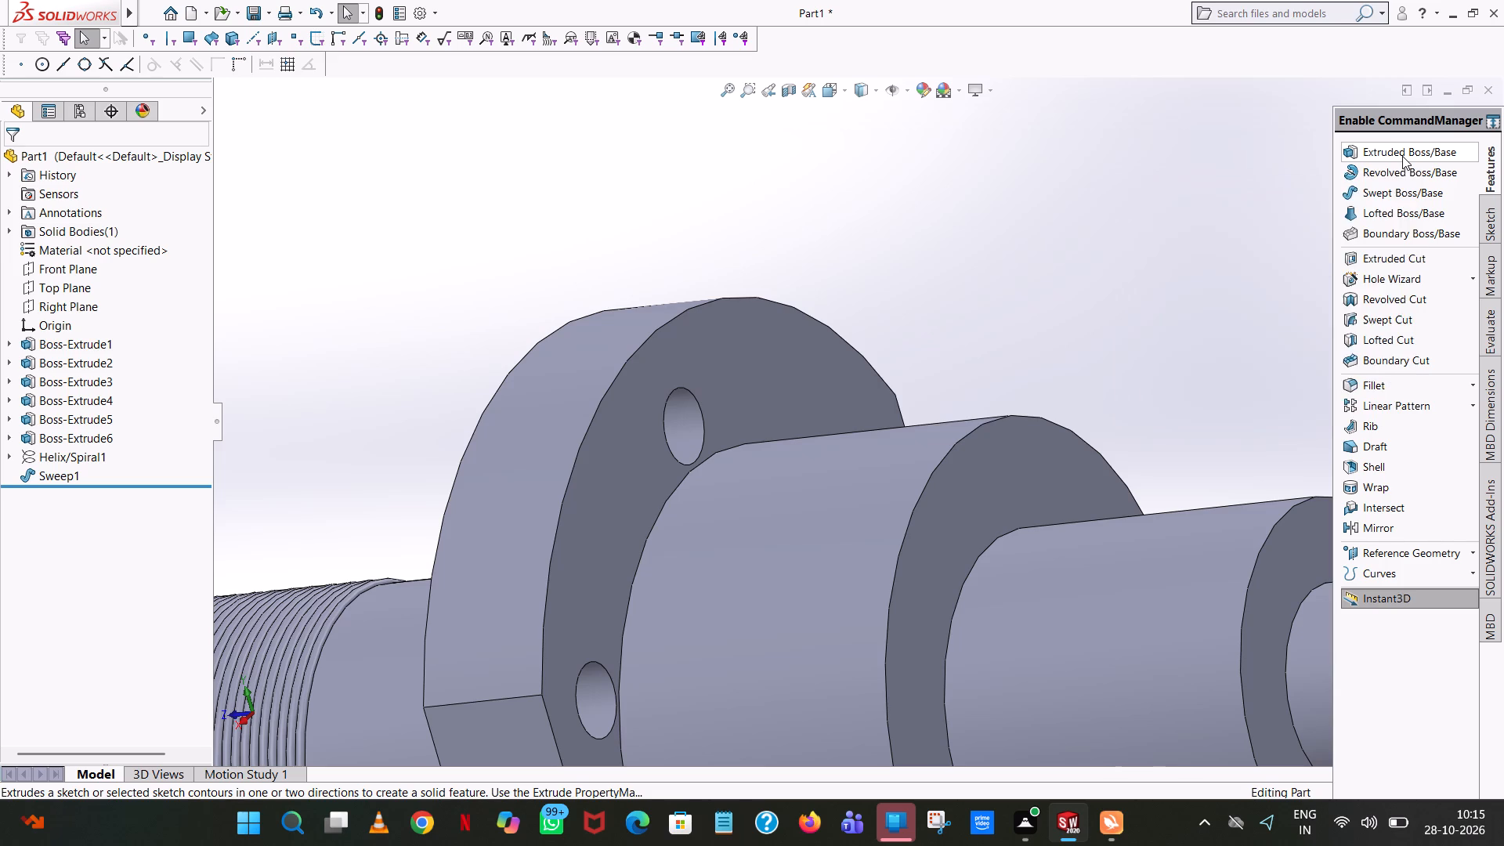
pyautogui.click(749, 399)
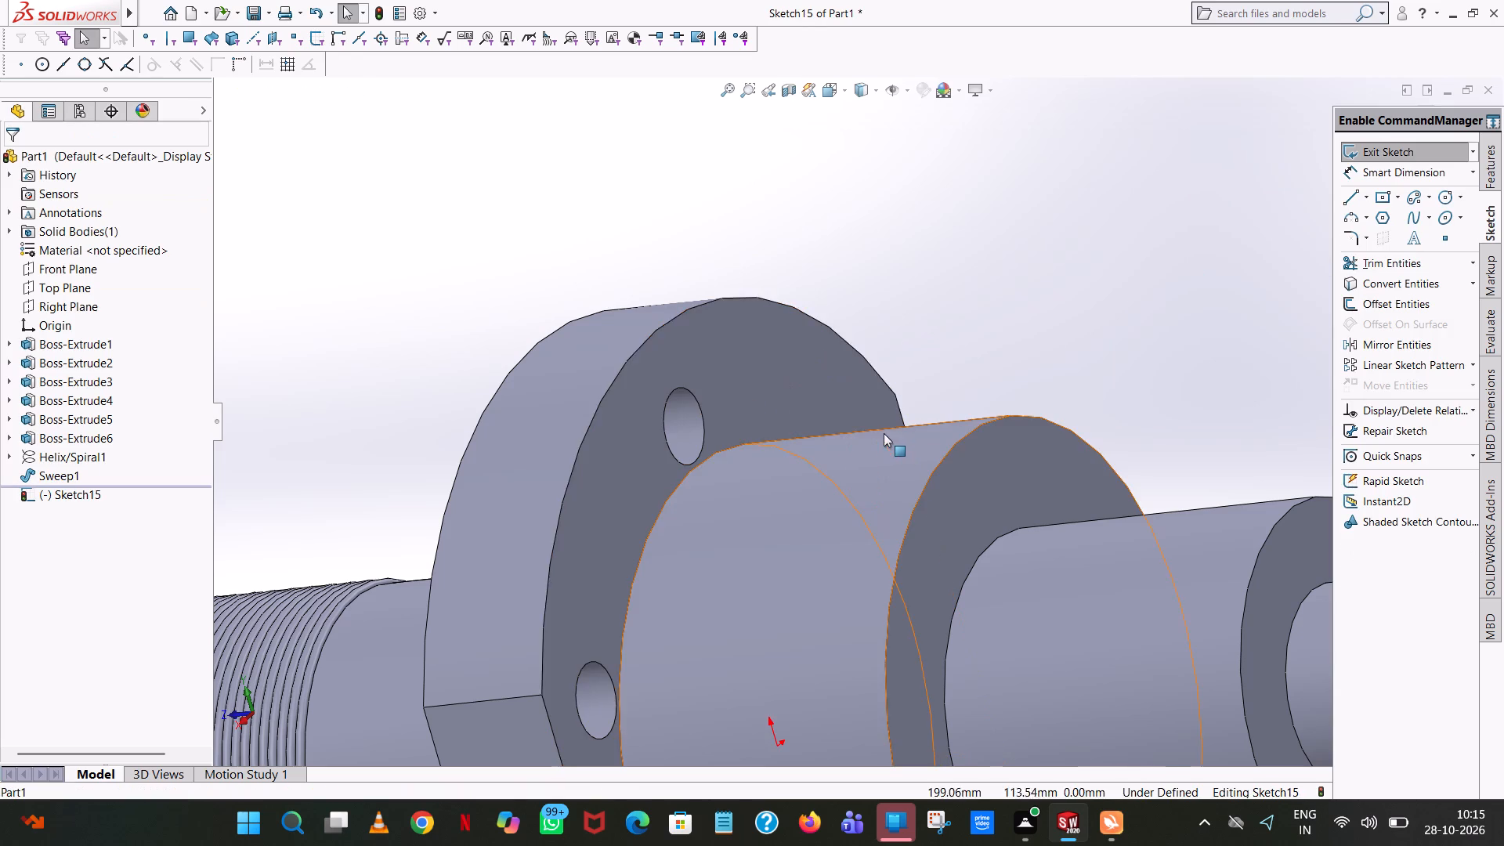
pyautogui.click(843, 92)
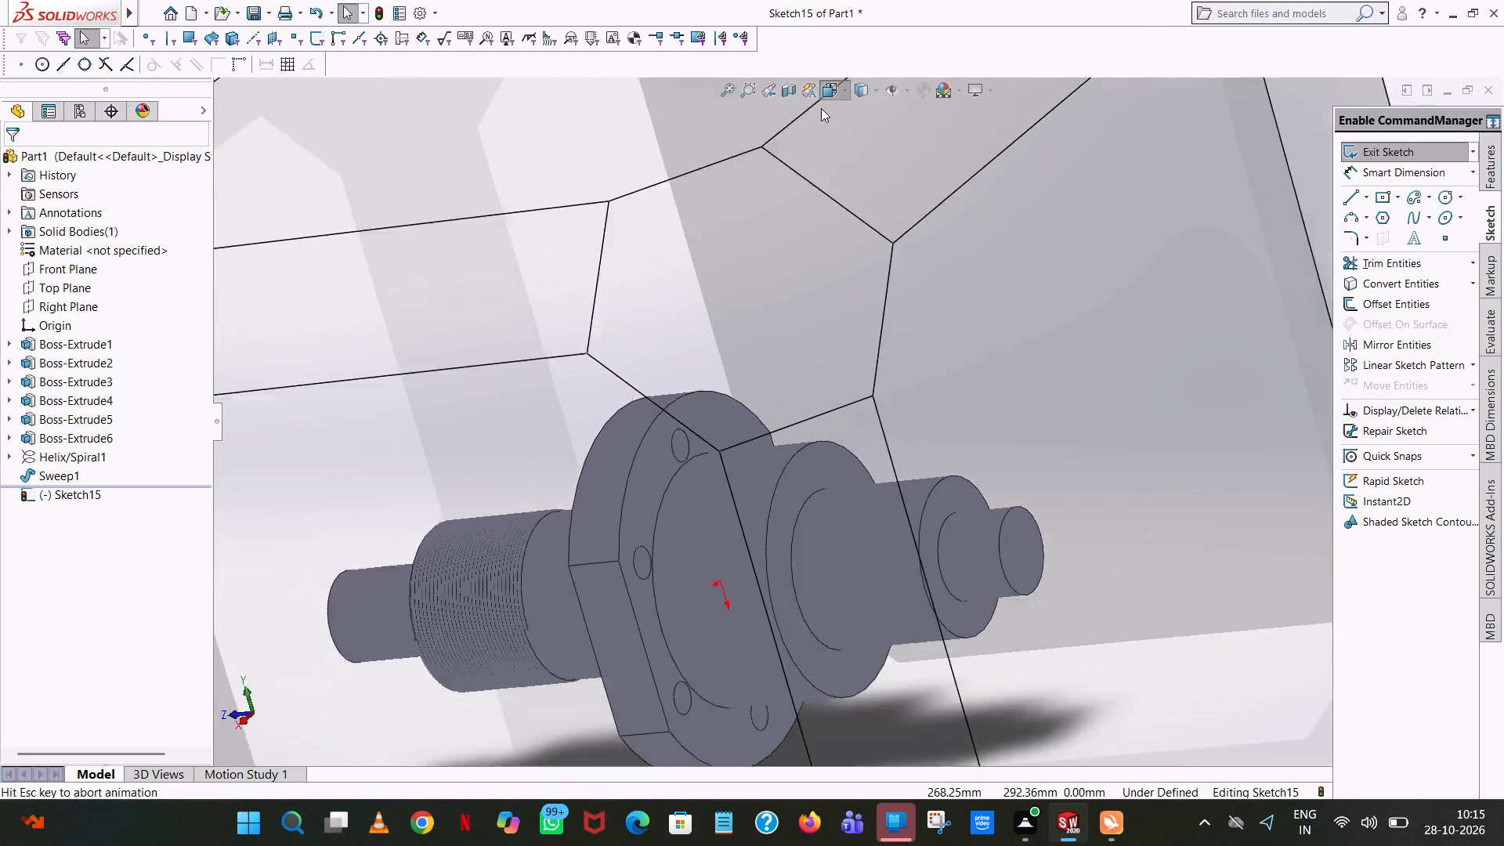
pyautogui.click(916, 183)
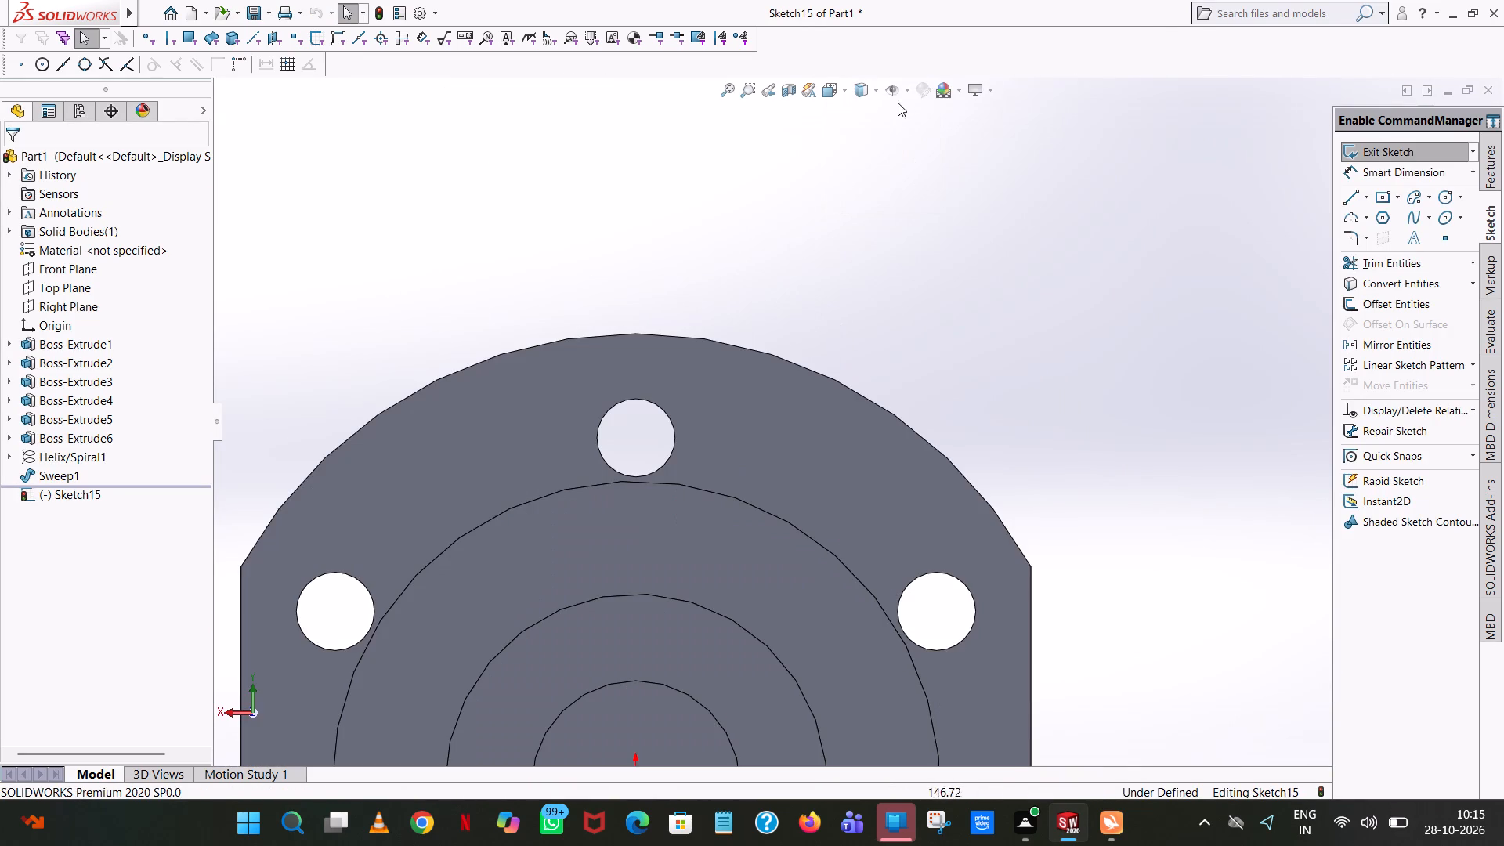
pyautogui.click(871, 89)
pyautogui.click(862, 179)
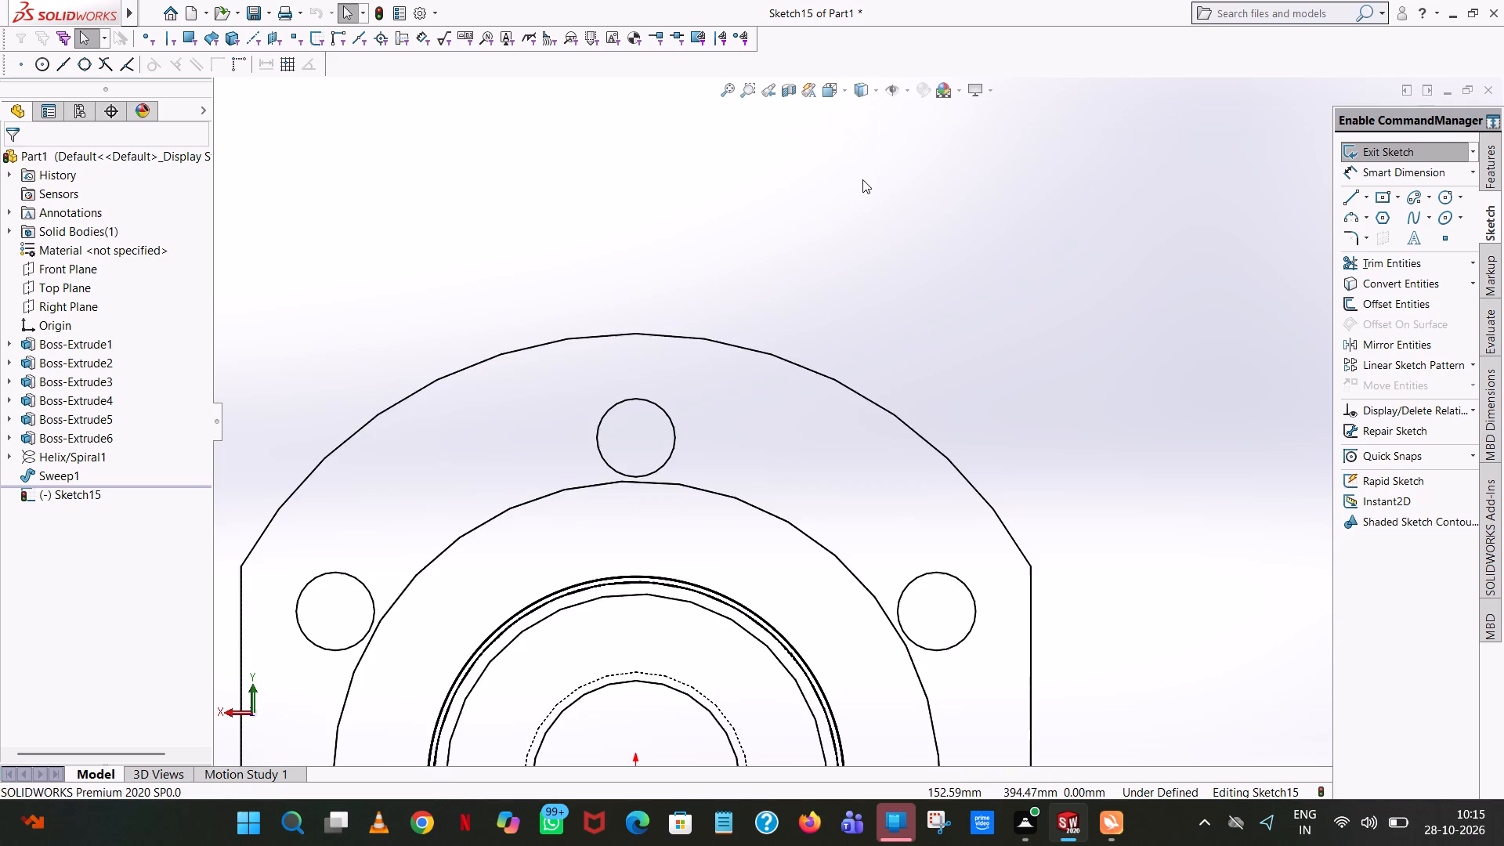
# Draw a vertical 175 mm line from the top of the boss circle, just below the upper flange hole, to the origin.
pyautogui.scroll(-3, 646, 484)
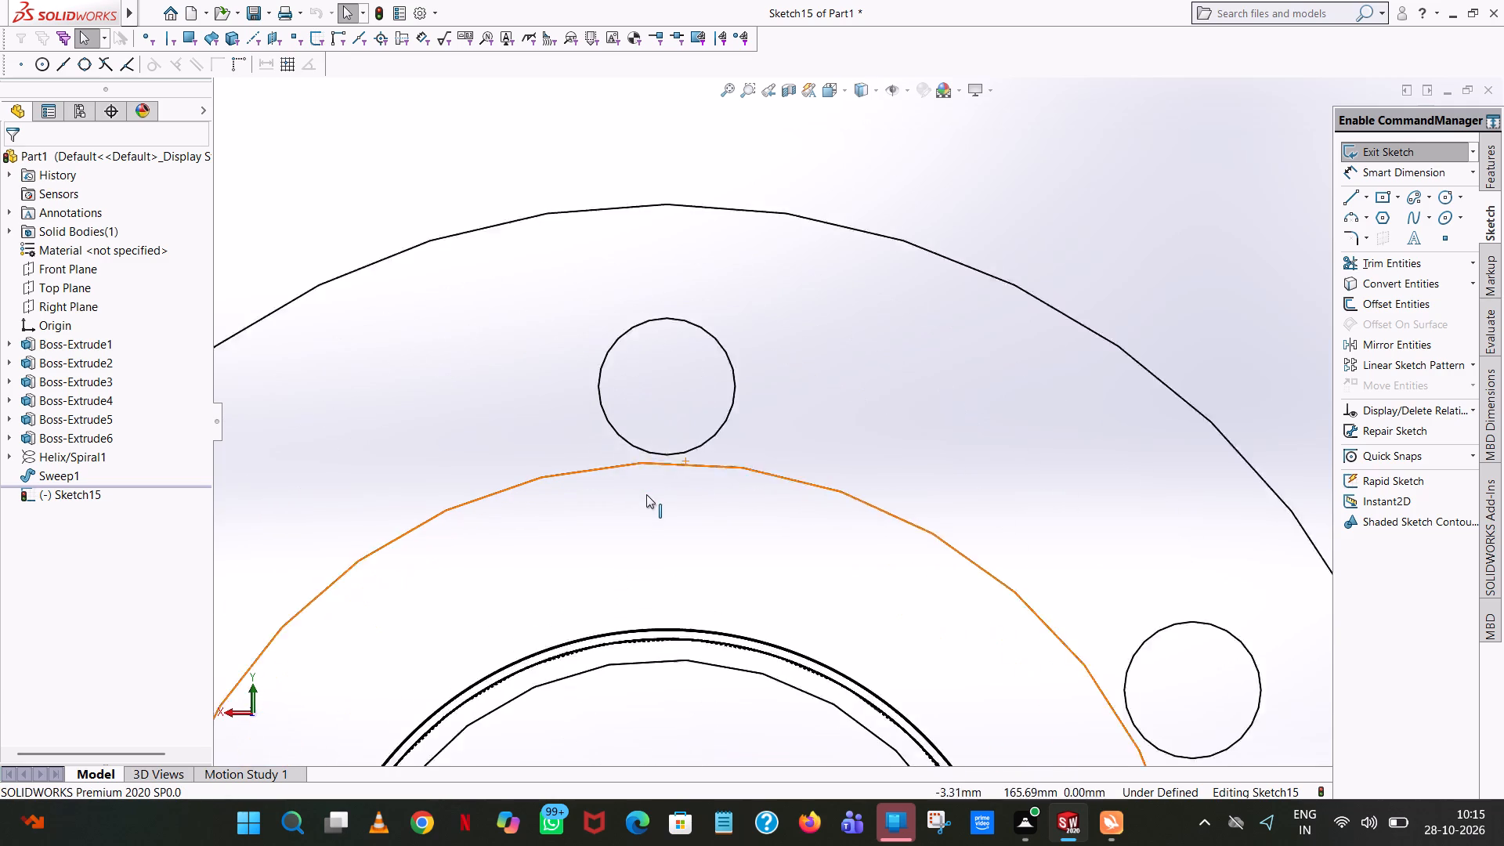
pyautogui.scroll(-1, 646, 494)
pyautogui.click(1343, 196)
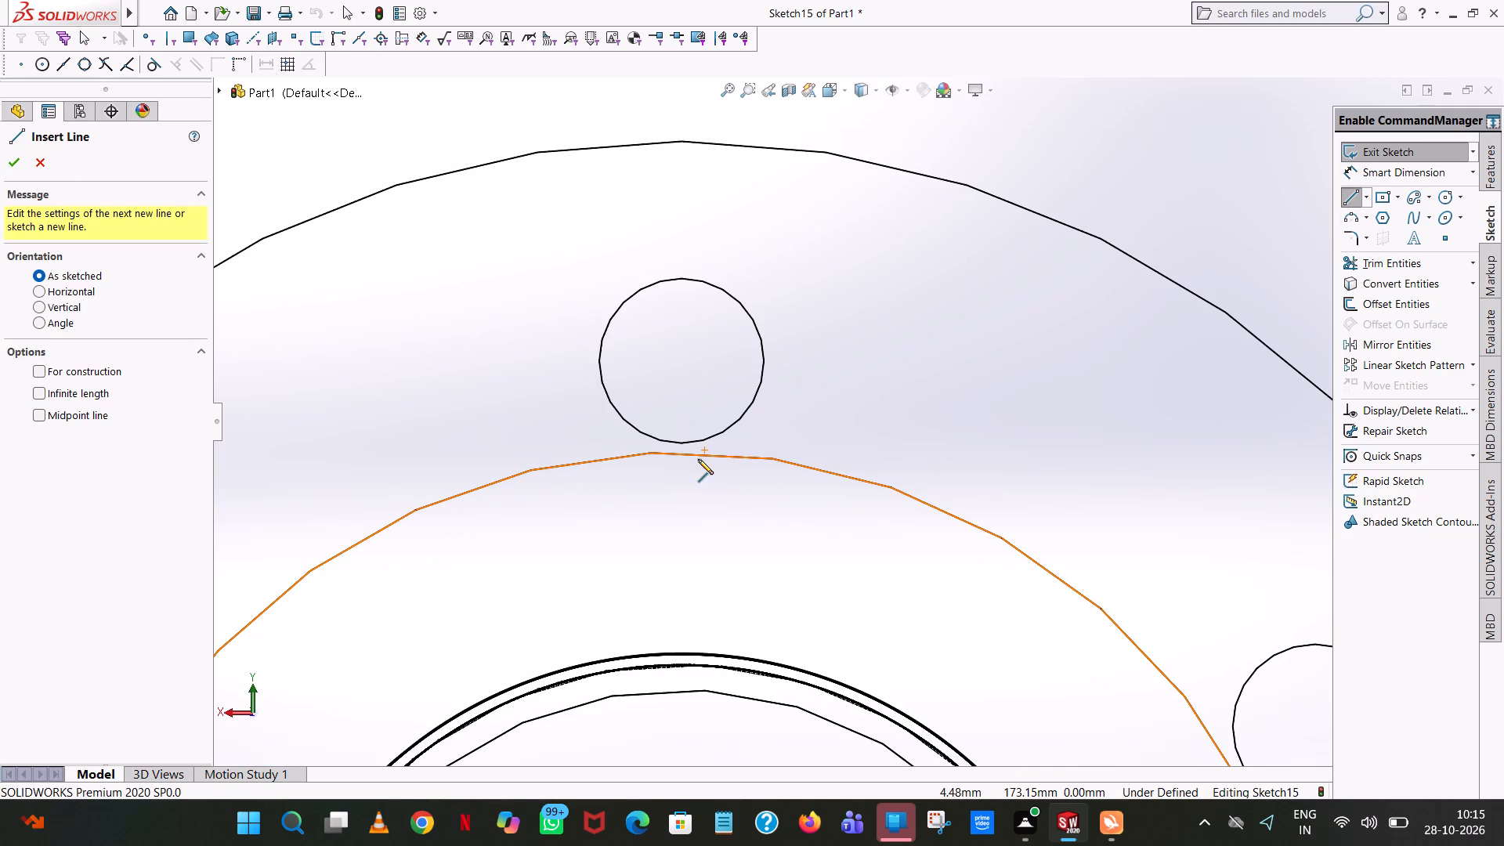
pyautogui.click(680, 452)
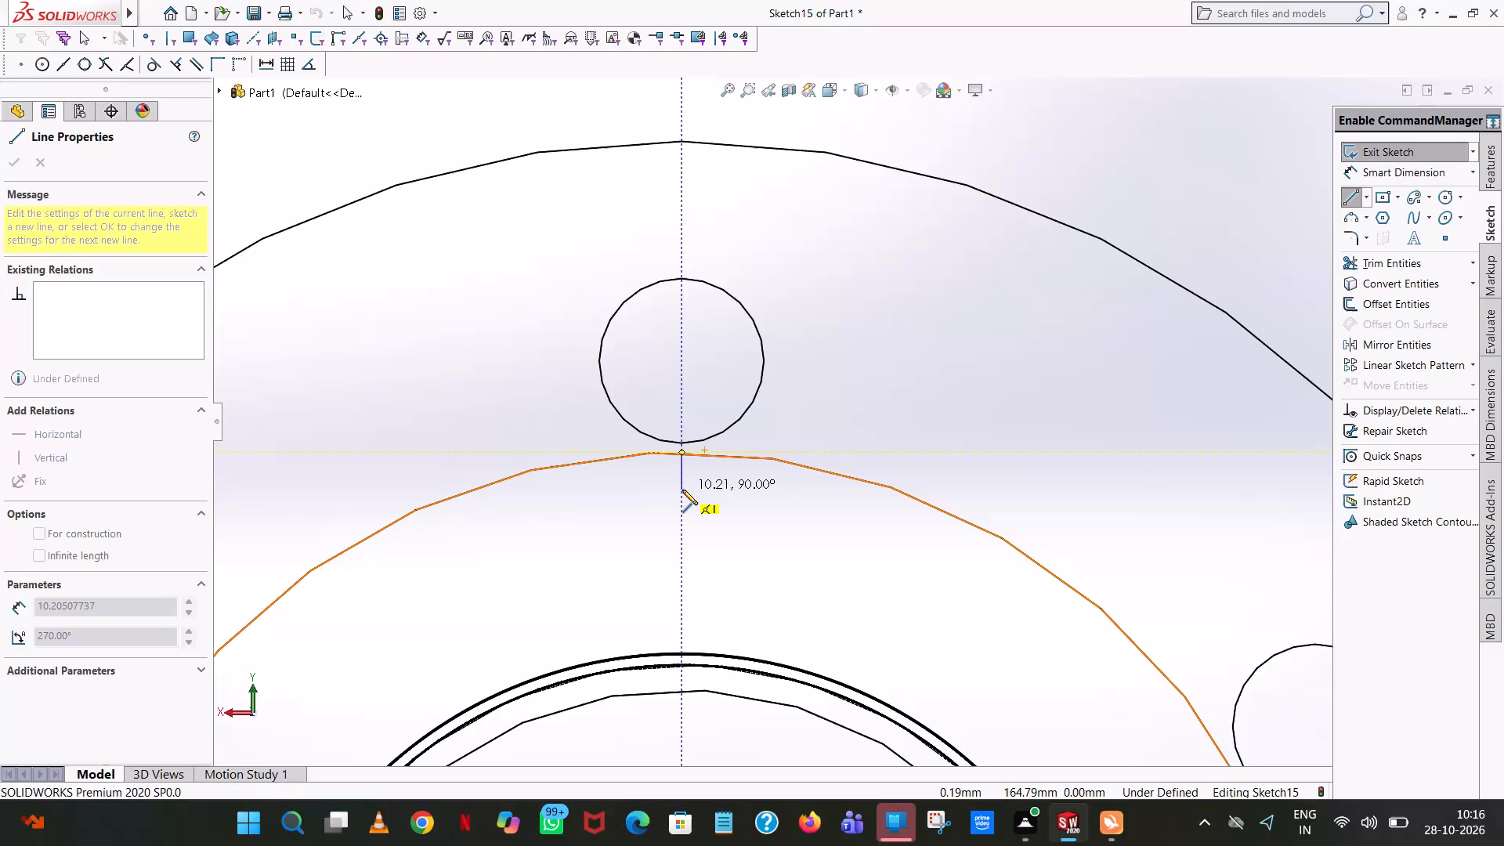
pyautogui.scroll(-3, 682, 490)
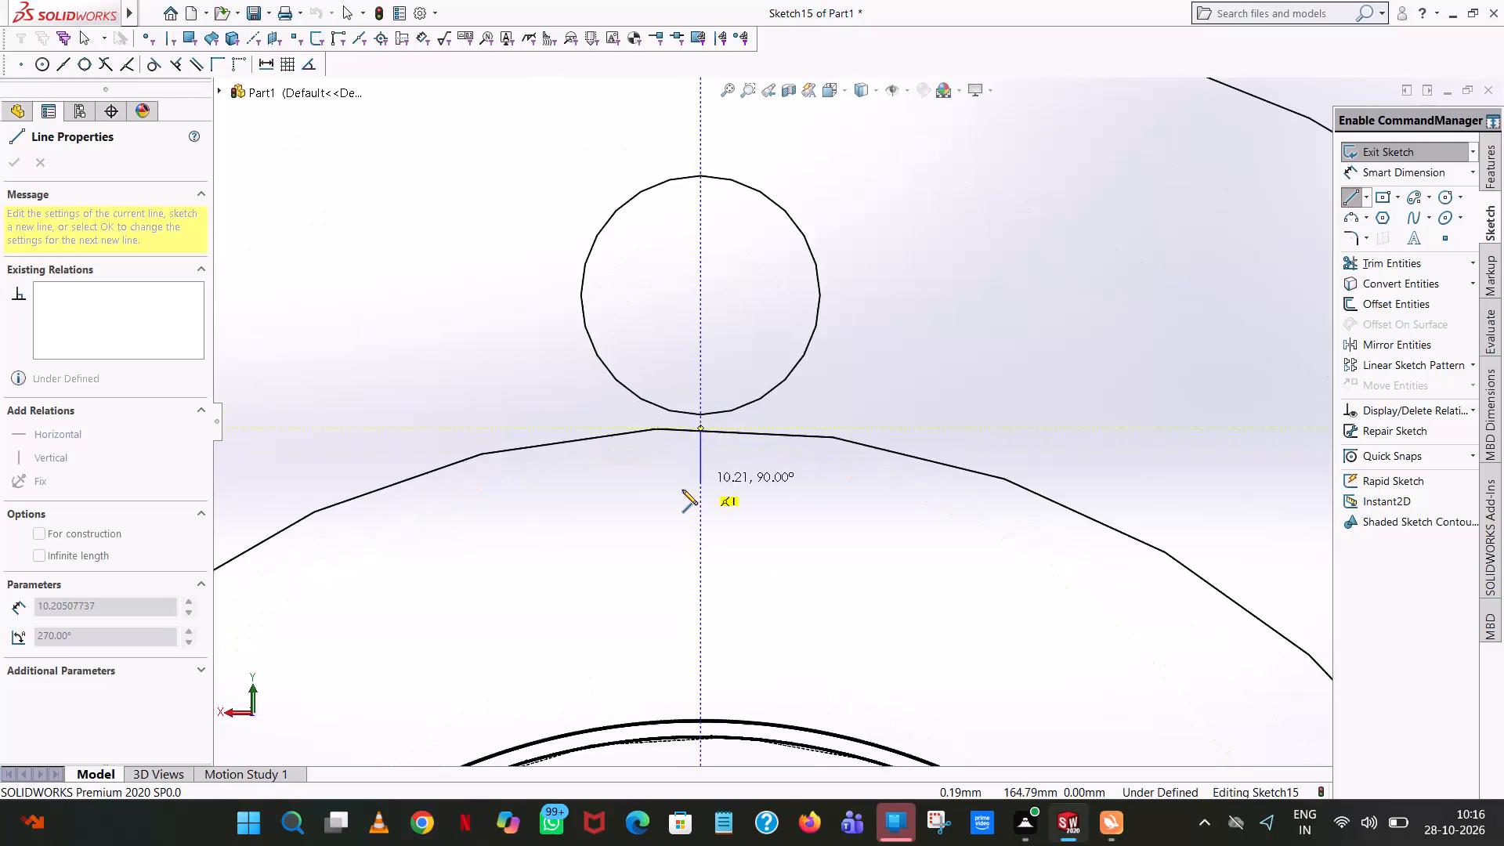
pyautogui.scroll(-4, 682, 490)
pyautogui.scroll(4, 682, 490)
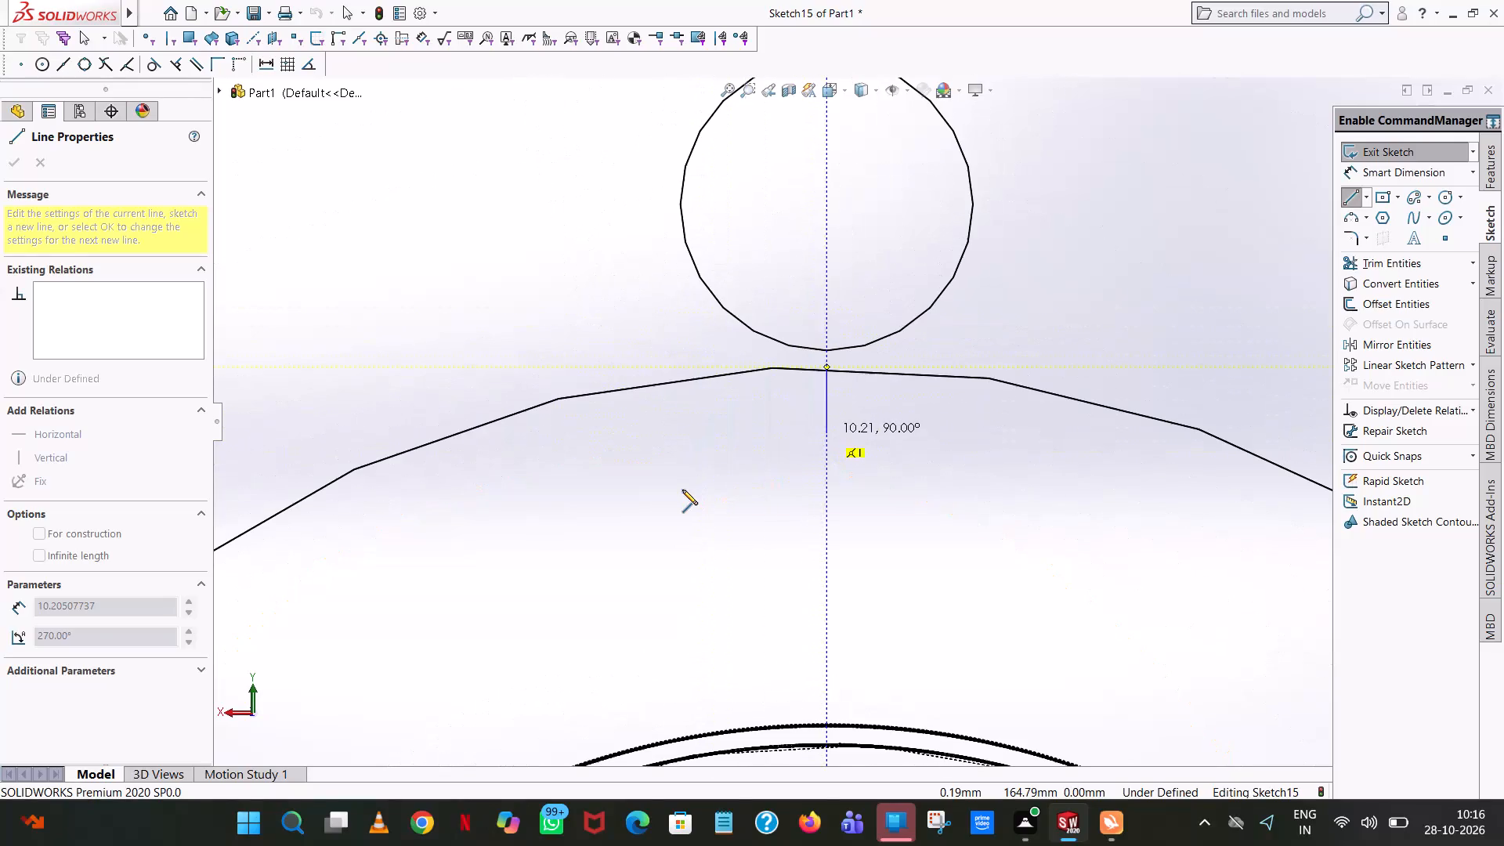
pyautogui.scroll(12, 869, 605)
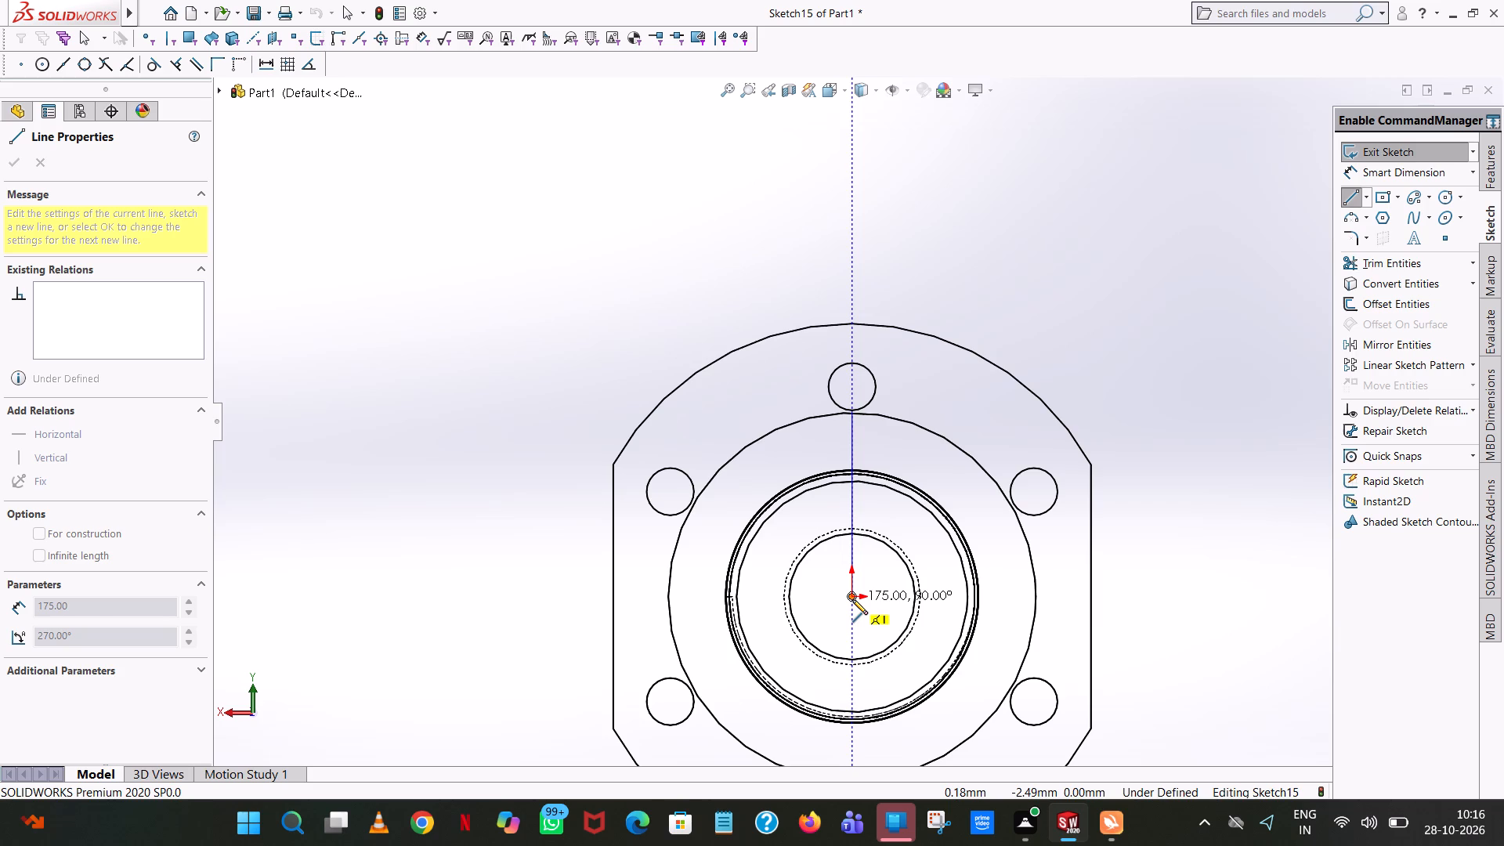
pyautogui.click(851, 597)
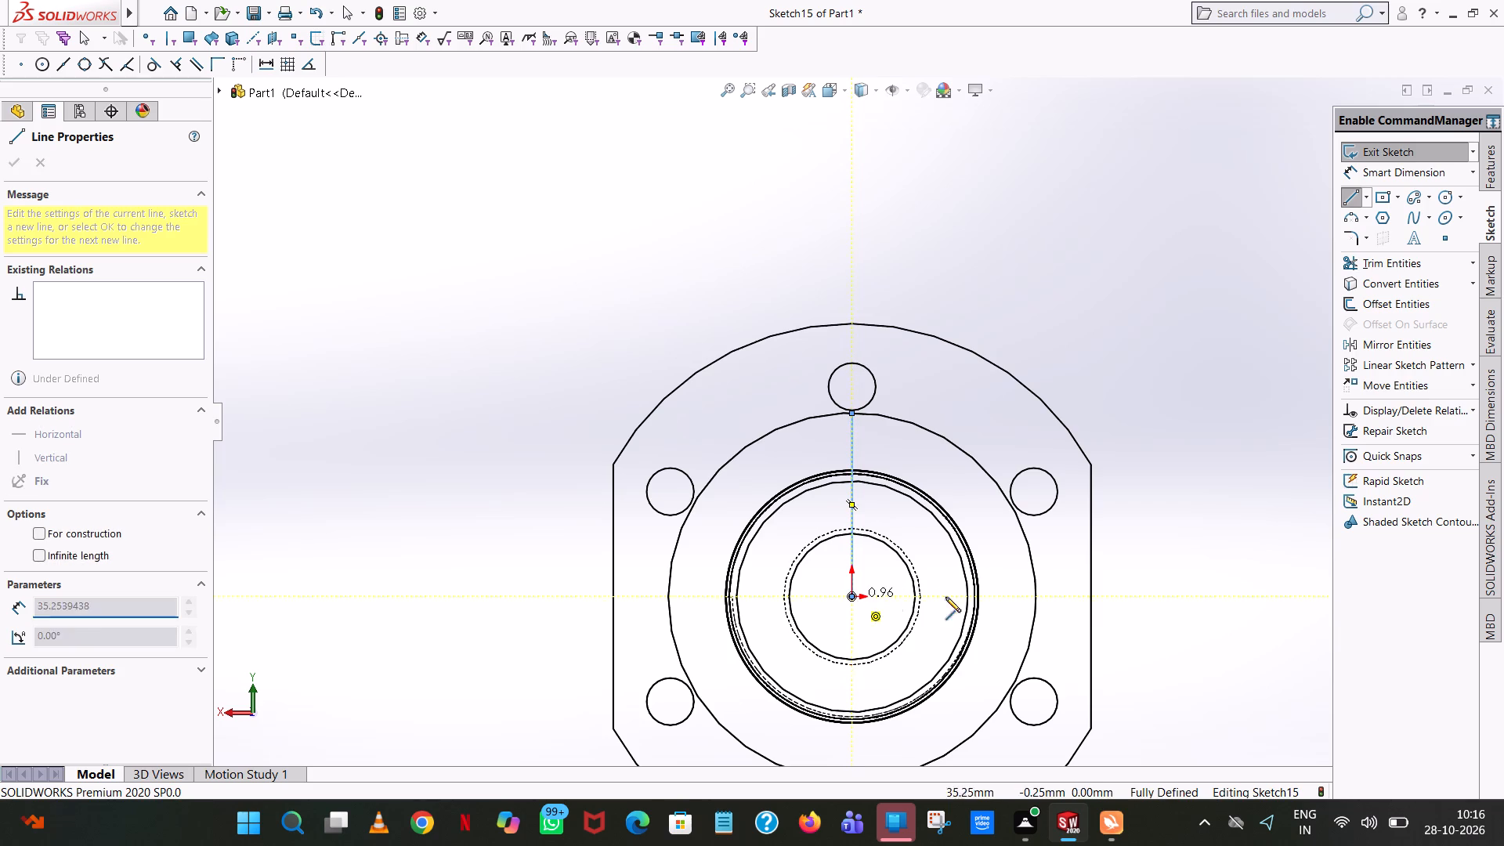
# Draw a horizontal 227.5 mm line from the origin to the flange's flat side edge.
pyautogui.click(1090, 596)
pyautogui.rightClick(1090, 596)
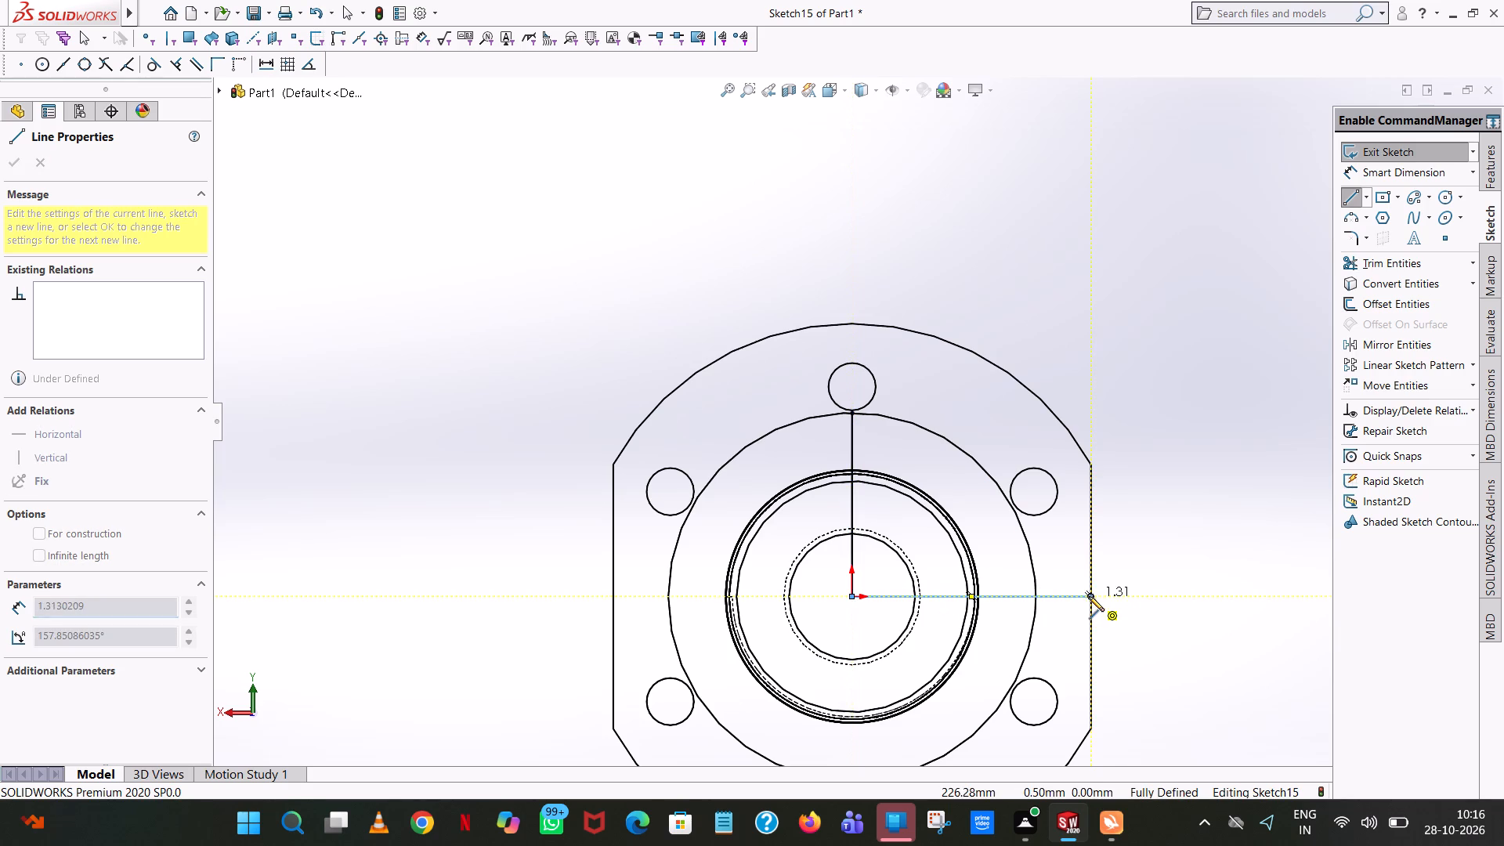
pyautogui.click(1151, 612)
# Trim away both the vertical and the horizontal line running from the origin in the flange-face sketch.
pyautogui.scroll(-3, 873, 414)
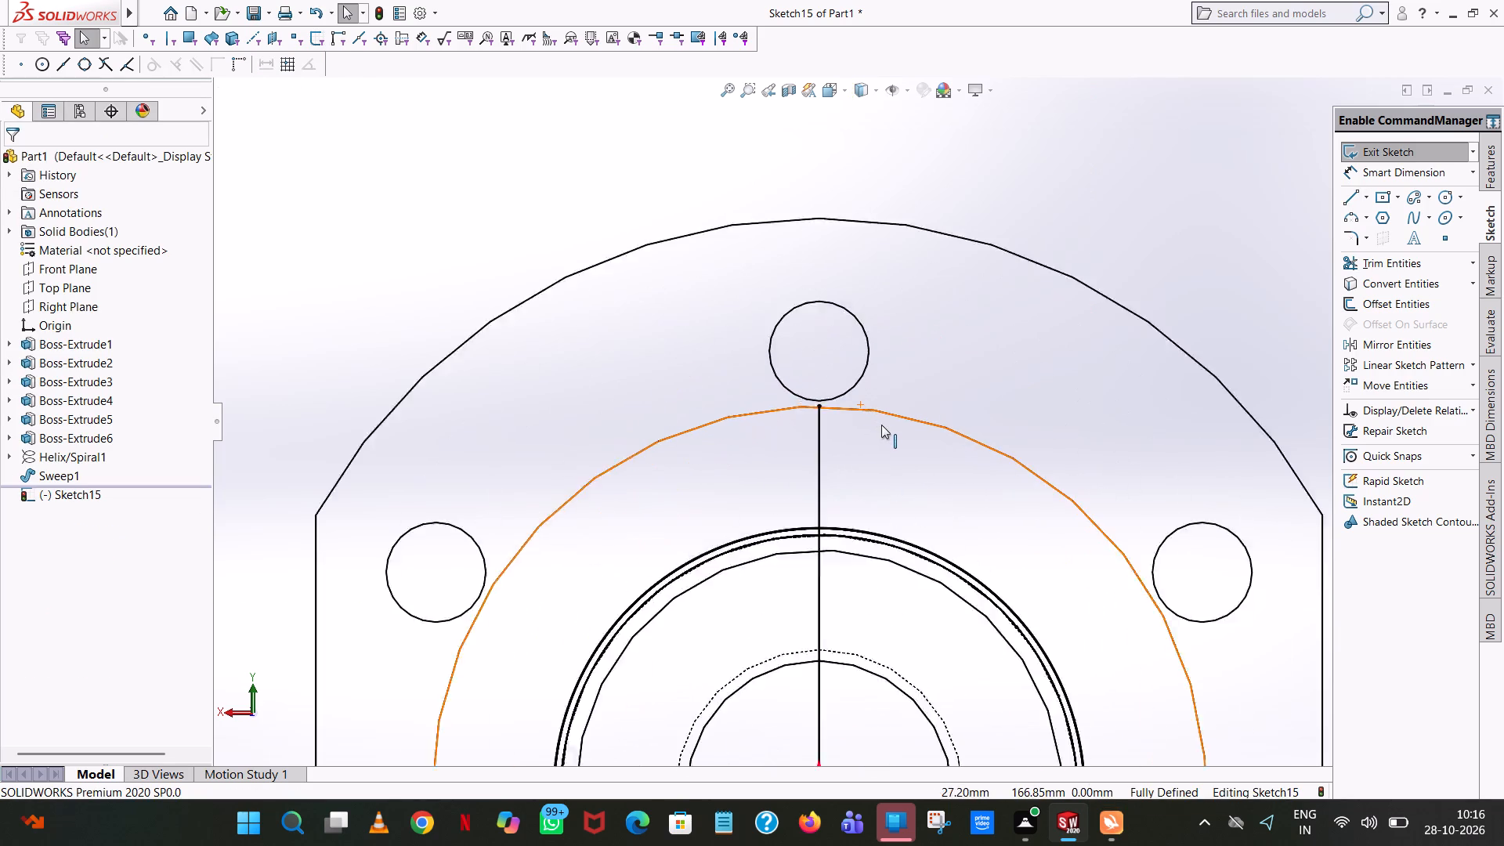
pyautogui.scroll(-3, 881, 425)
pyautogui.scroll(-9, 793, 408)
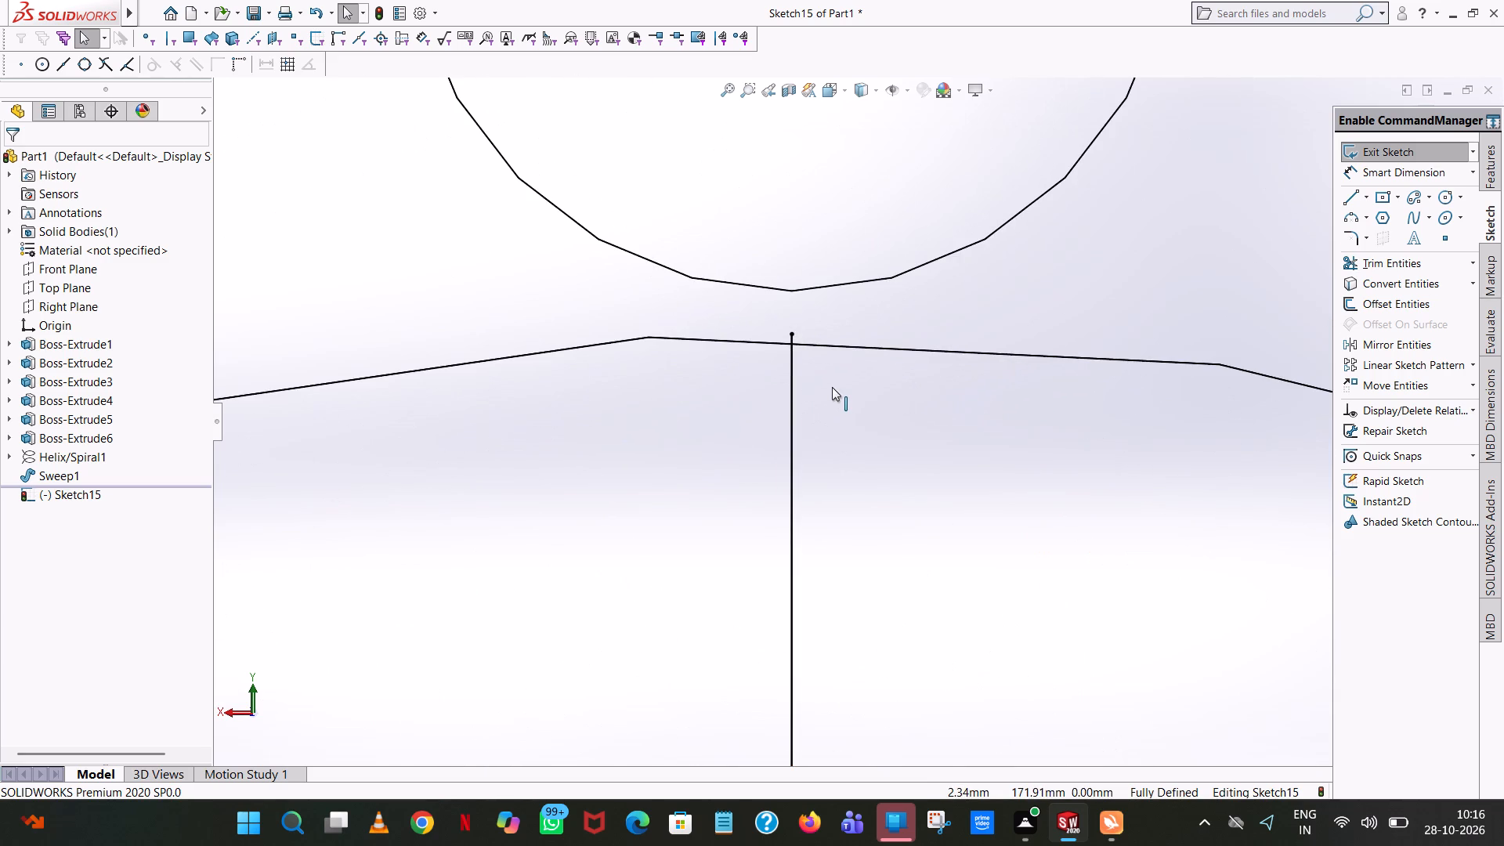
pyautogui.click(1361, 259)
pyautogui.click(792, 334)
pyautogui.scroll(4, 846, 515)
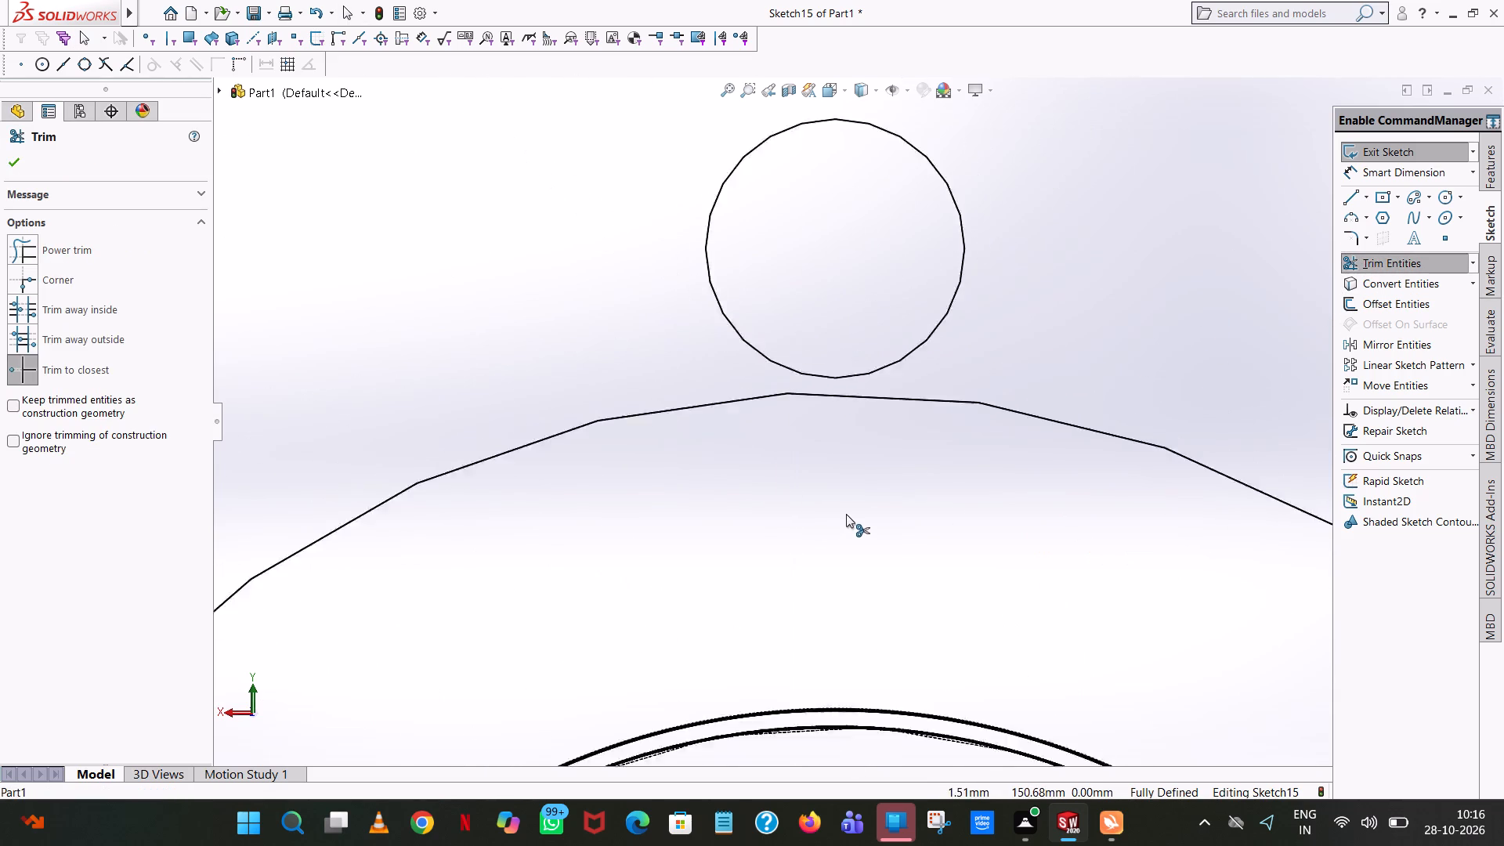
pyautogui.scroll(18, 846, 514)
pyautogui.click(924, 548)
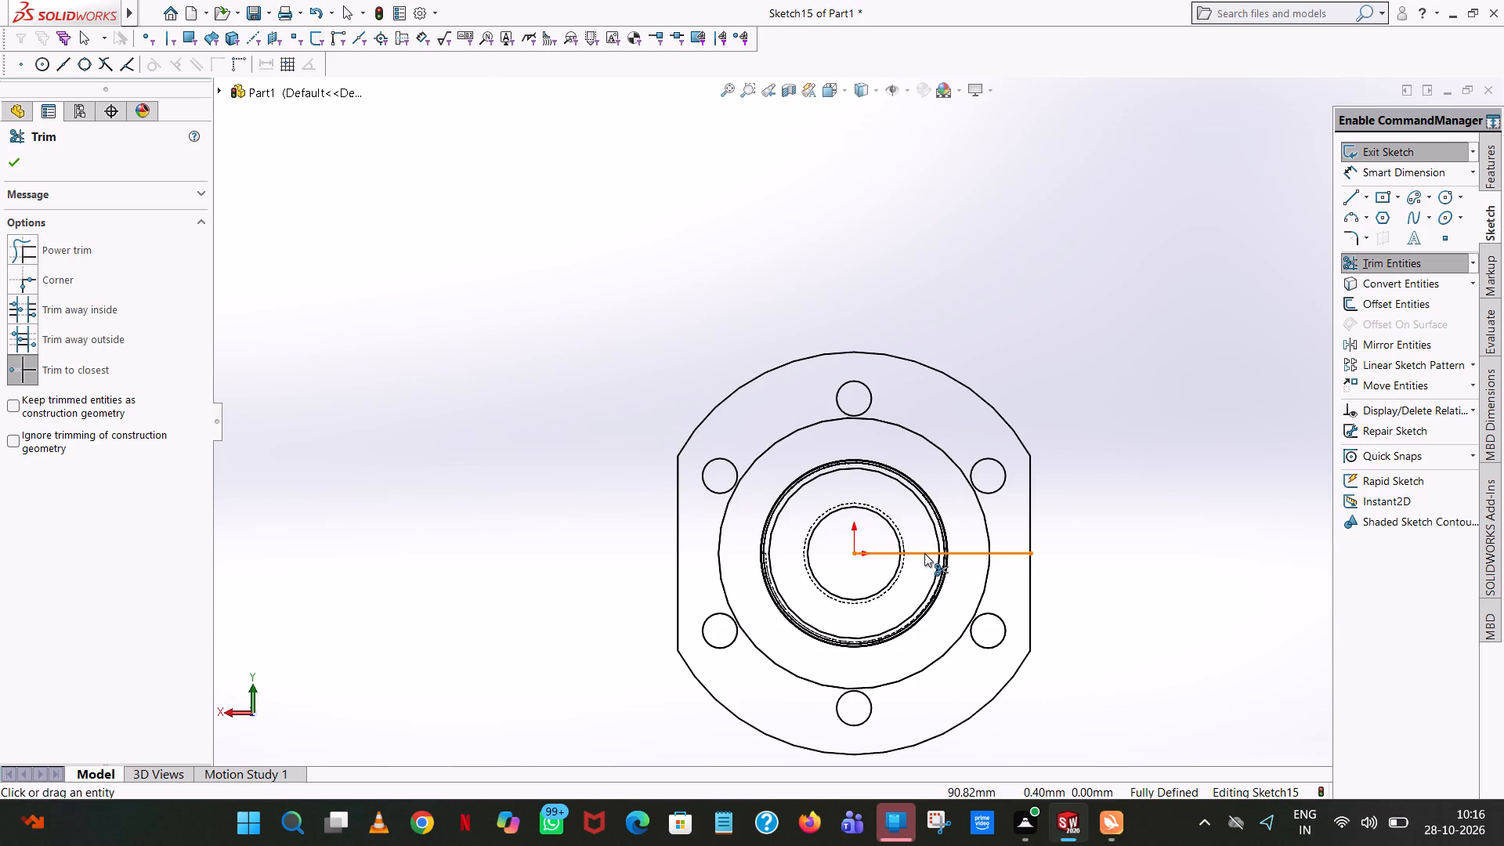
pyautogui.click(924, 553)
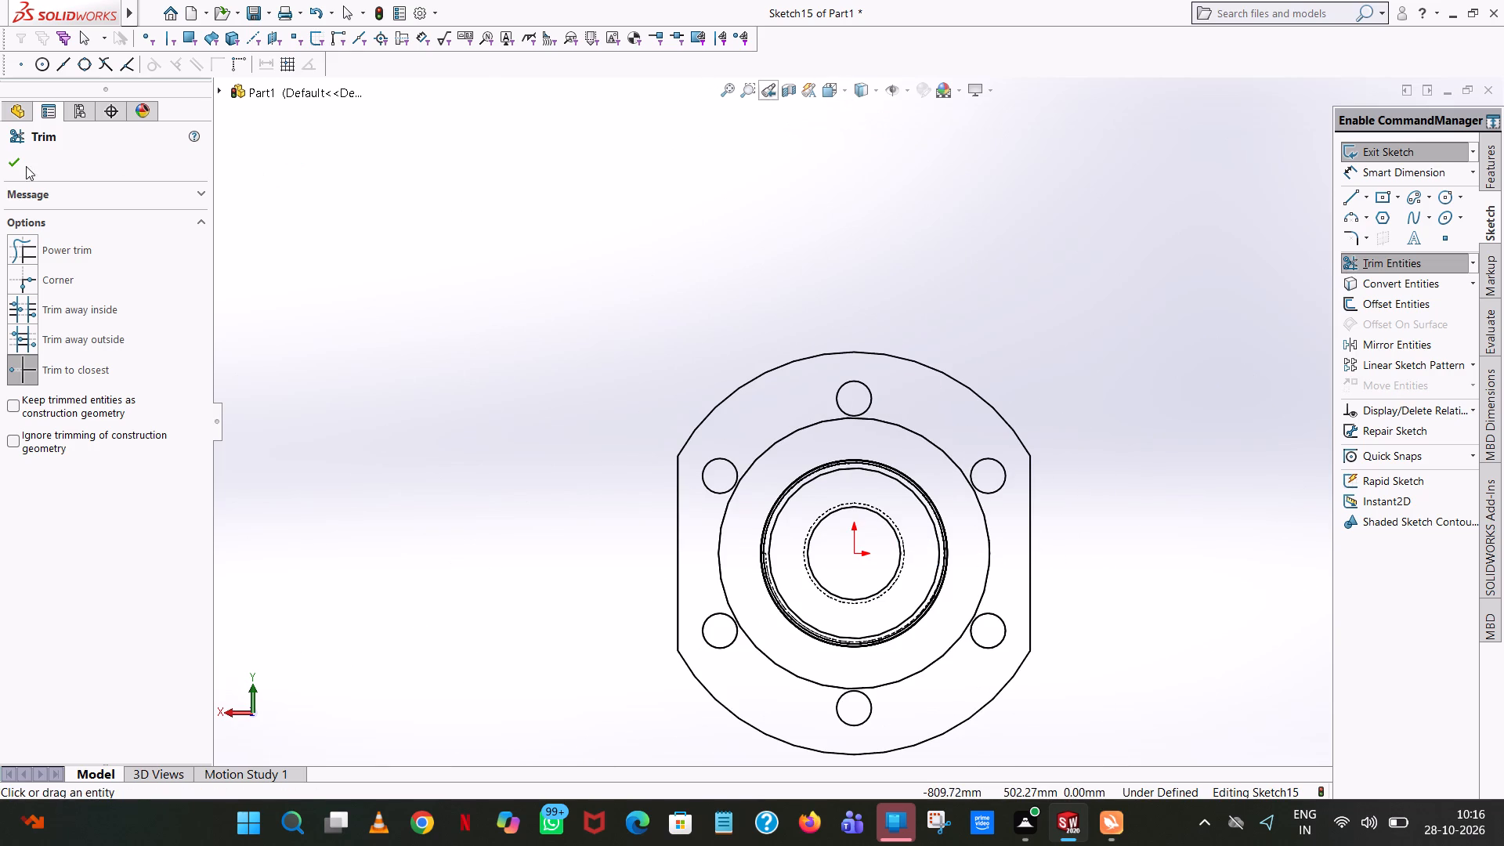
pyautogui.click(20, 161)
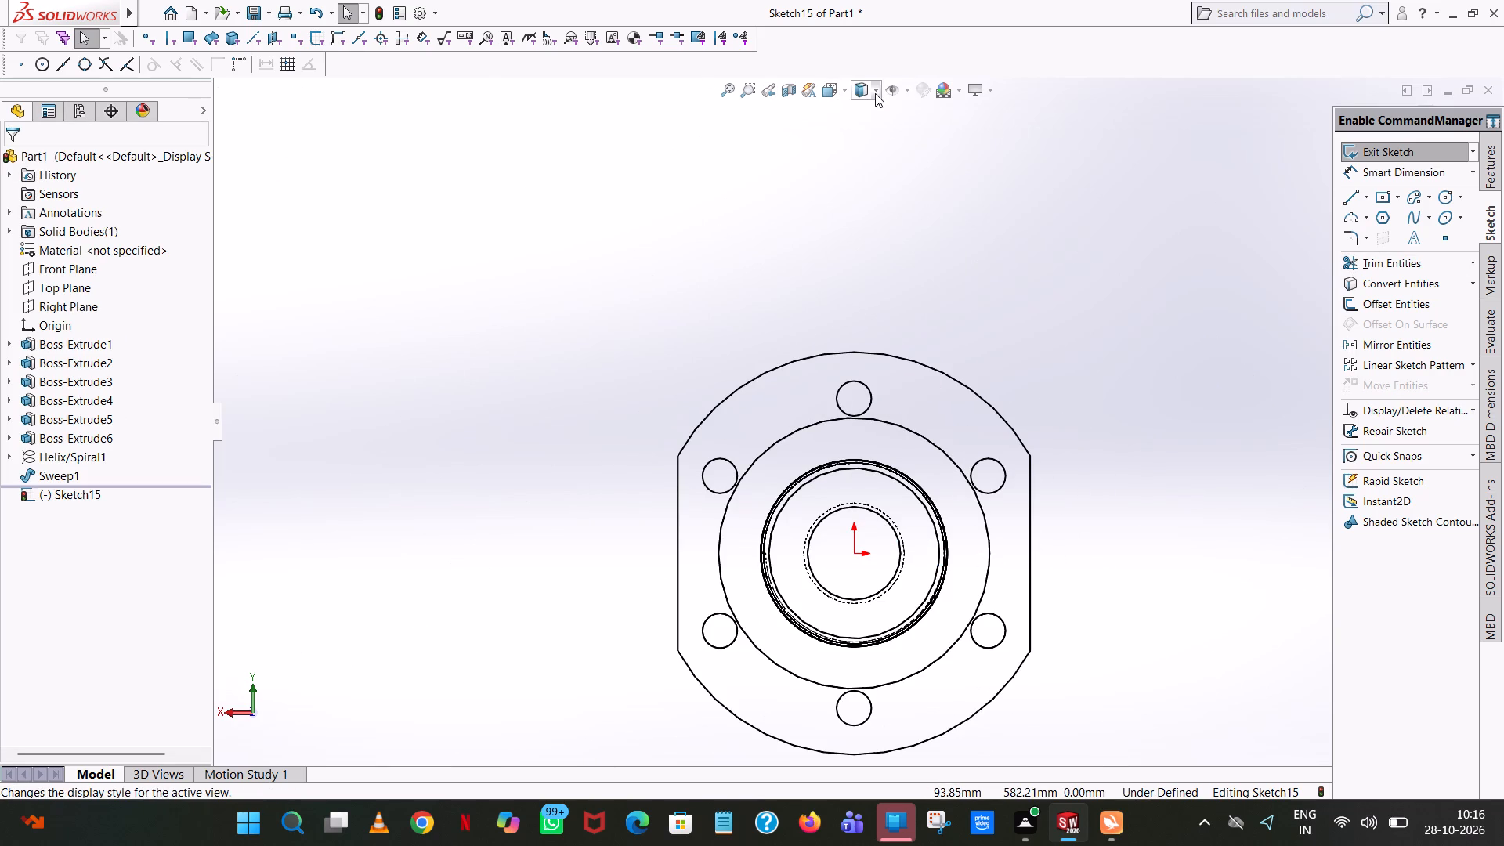
# Restore the shaded display with edges and exit the emptied flange-face sketch.
pyautogui.click(875, 93)
pyautogui.click(864, 115)
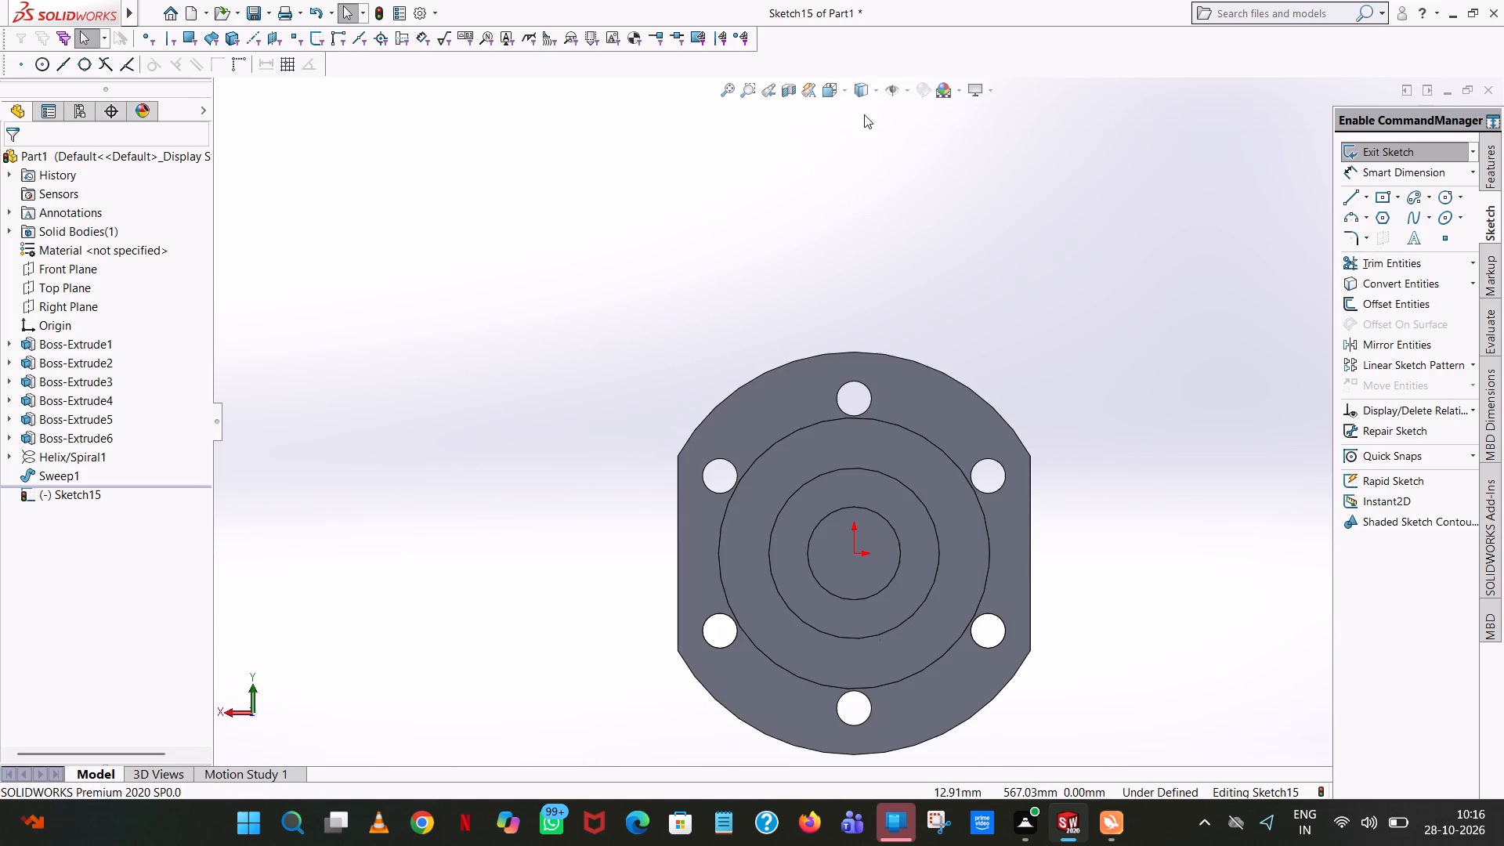
pyautogui.scroll(-9, 847, 441)
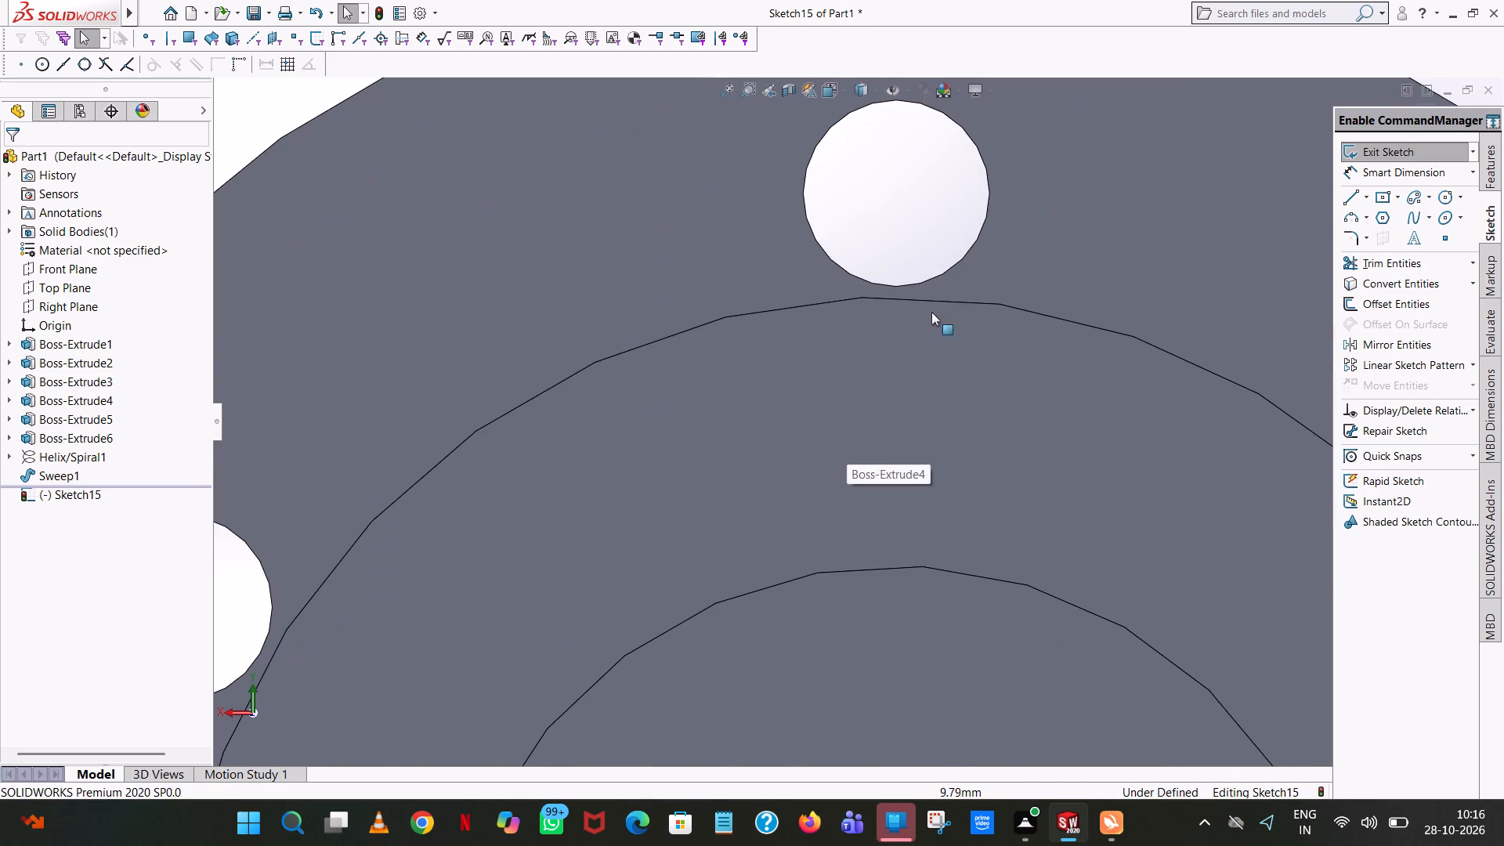
pyautogui.moveTo(916, 432); pyautogui.dragTo(955, 438, button='middle')
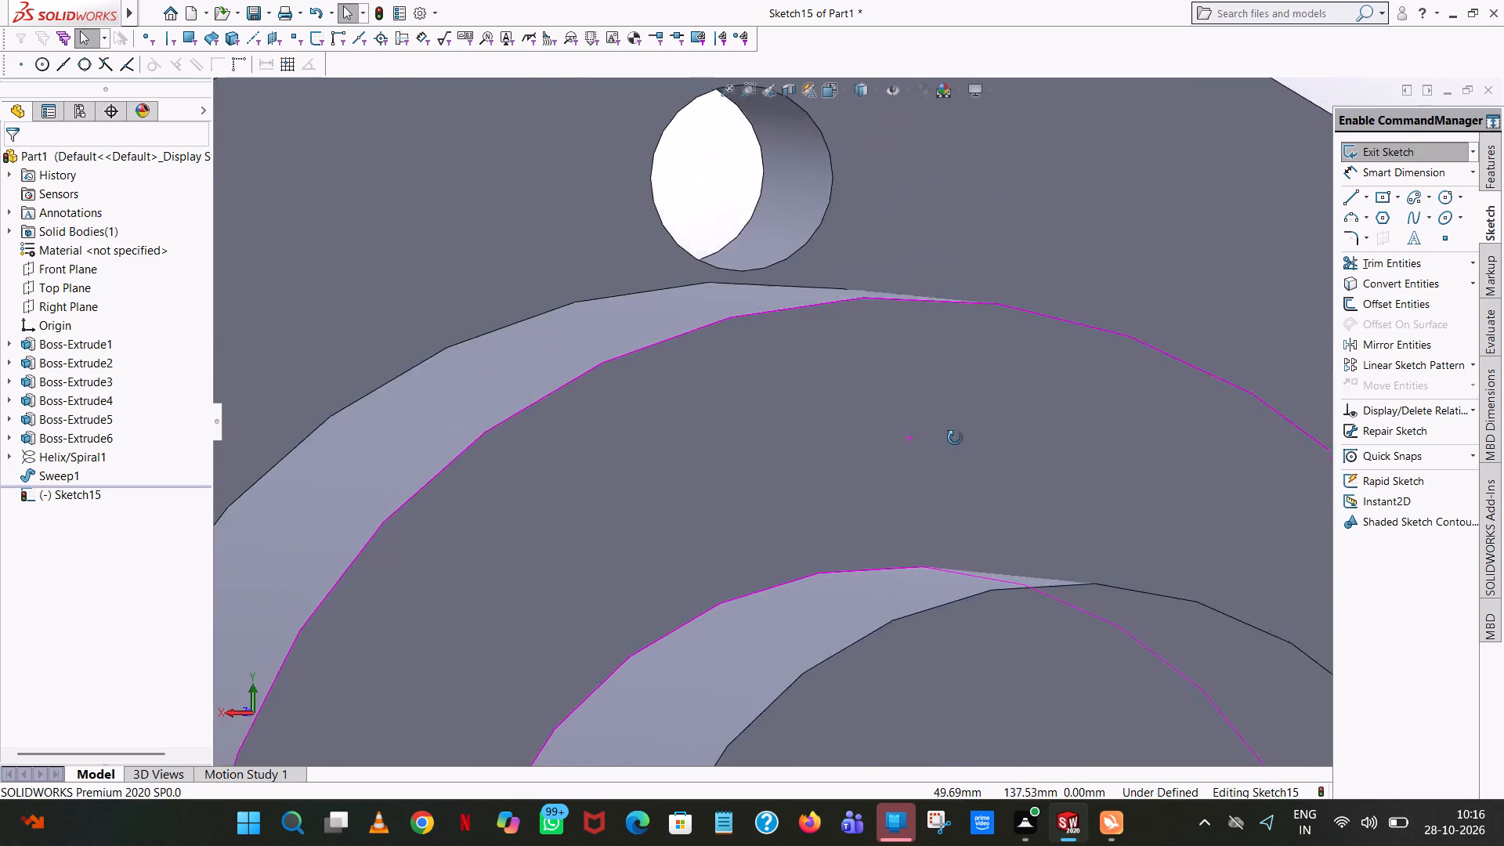
pyautogui.moveTo(955, 438); pyautogui.dragTo(1050, 458, button='middle')
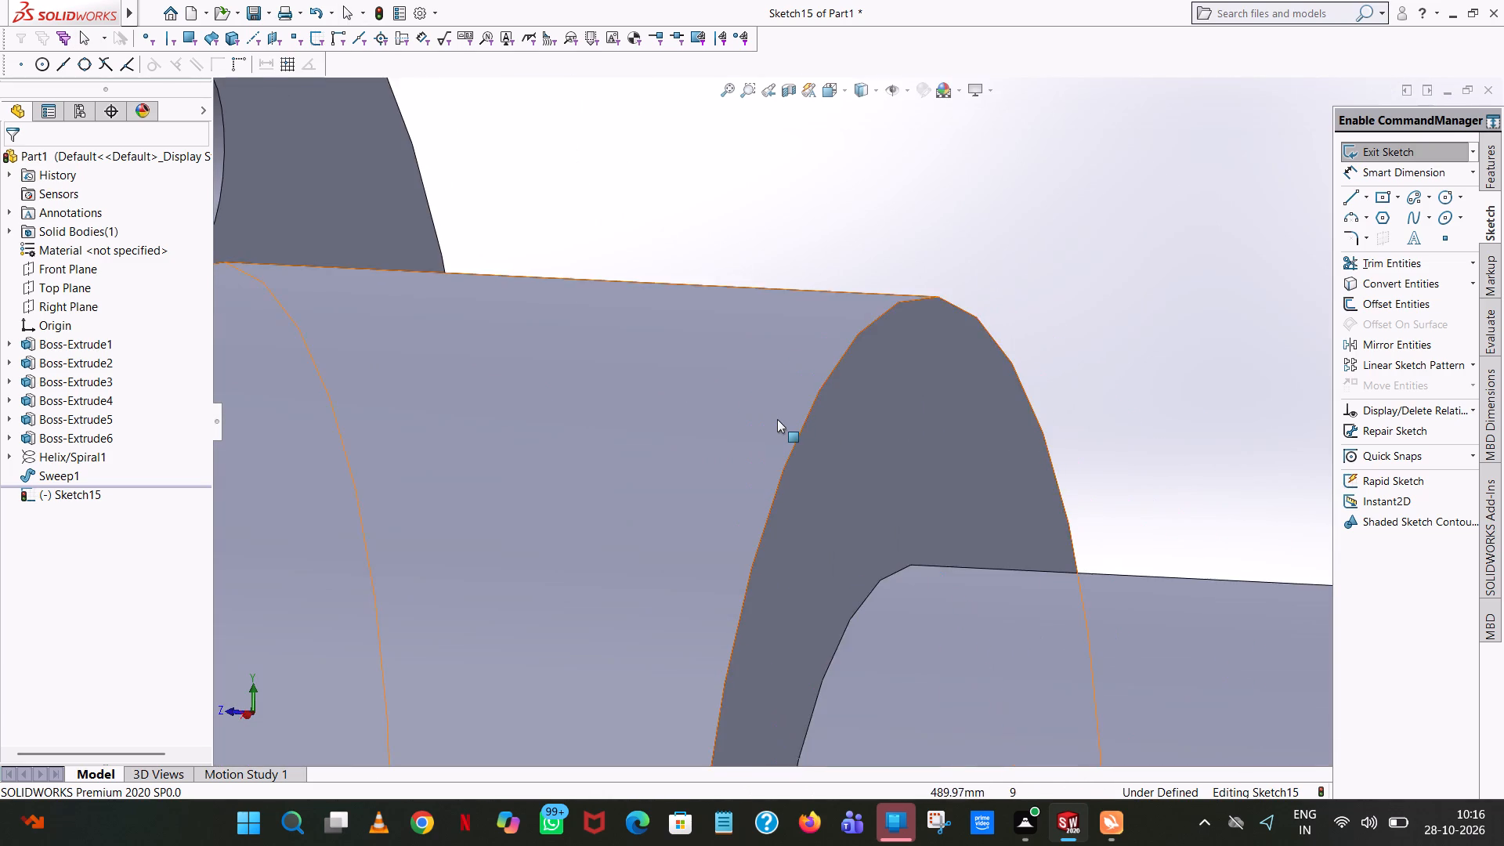
pyautogui.scroll(8, 775, 419)
pyautogui.scroll(-2, 689, 428)
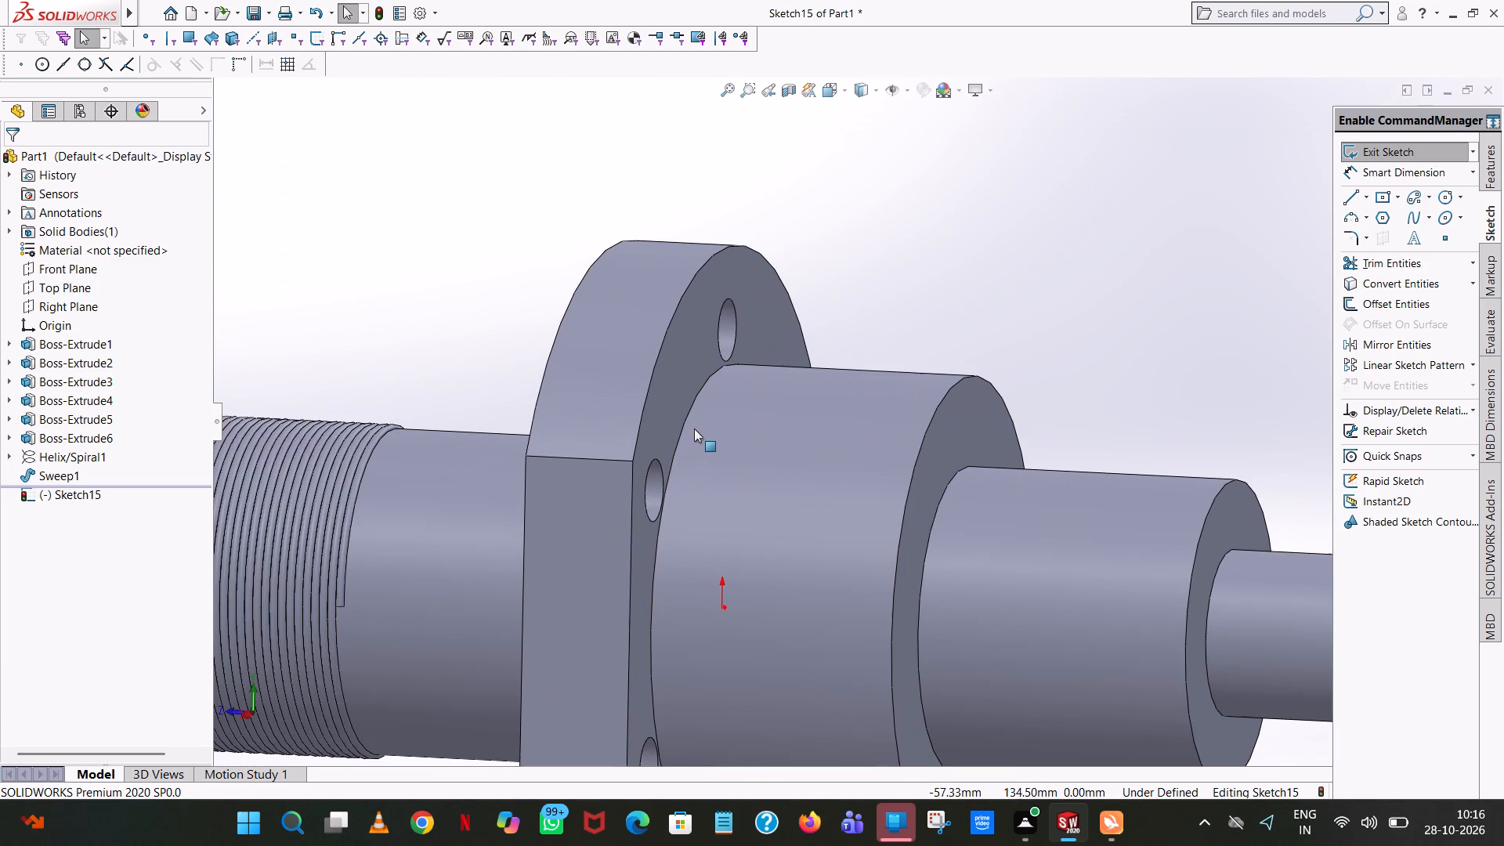
pyautogui.scroll(5, 700, 431)
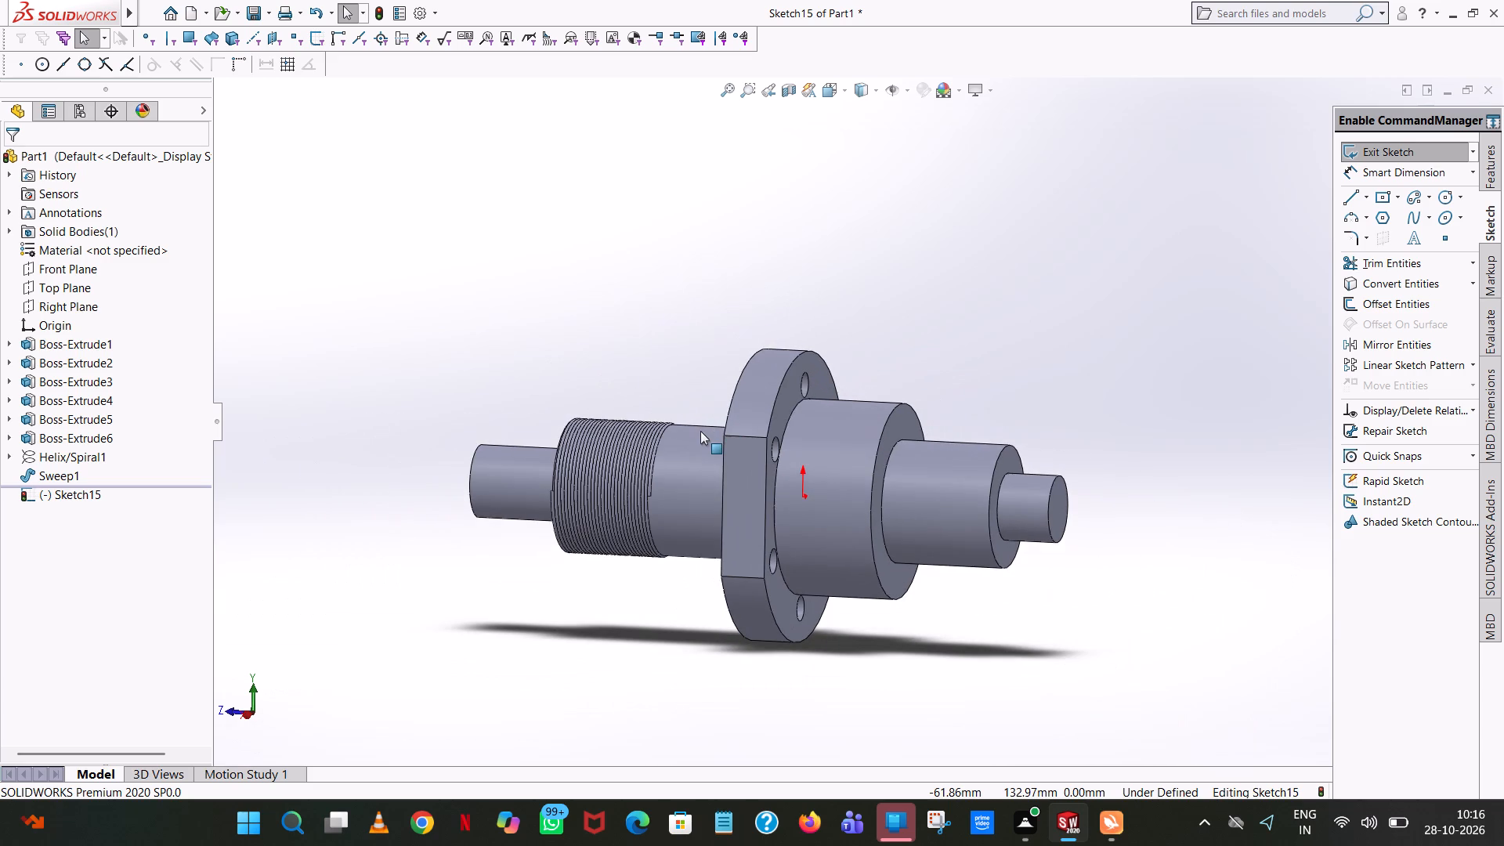
pyautogui.moveTo(740, 499); pyautogui.dragTo(761, 498, button='middle')
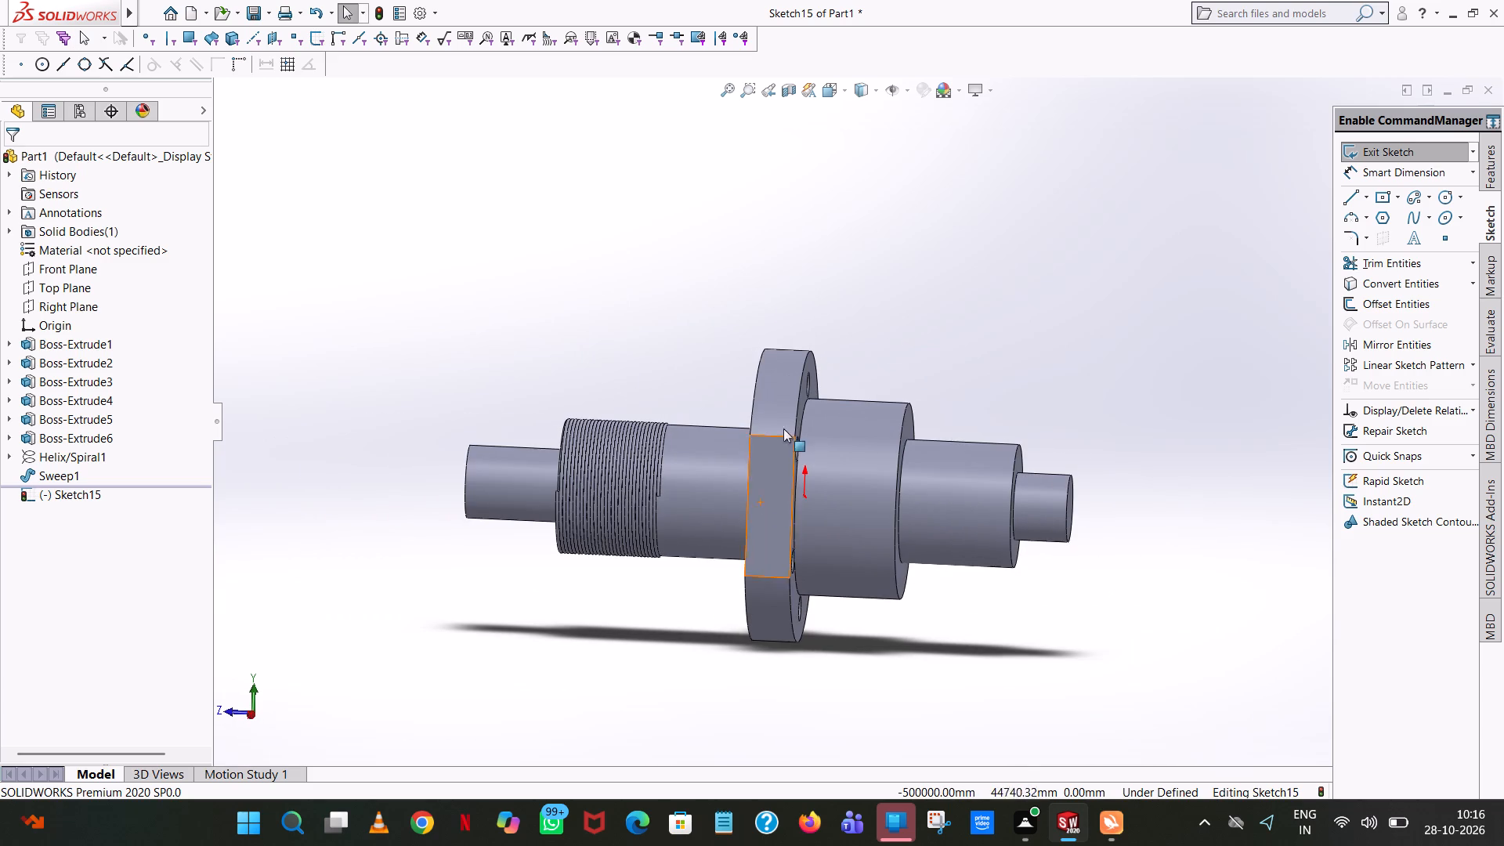
pyautogui.click(1364, 155)
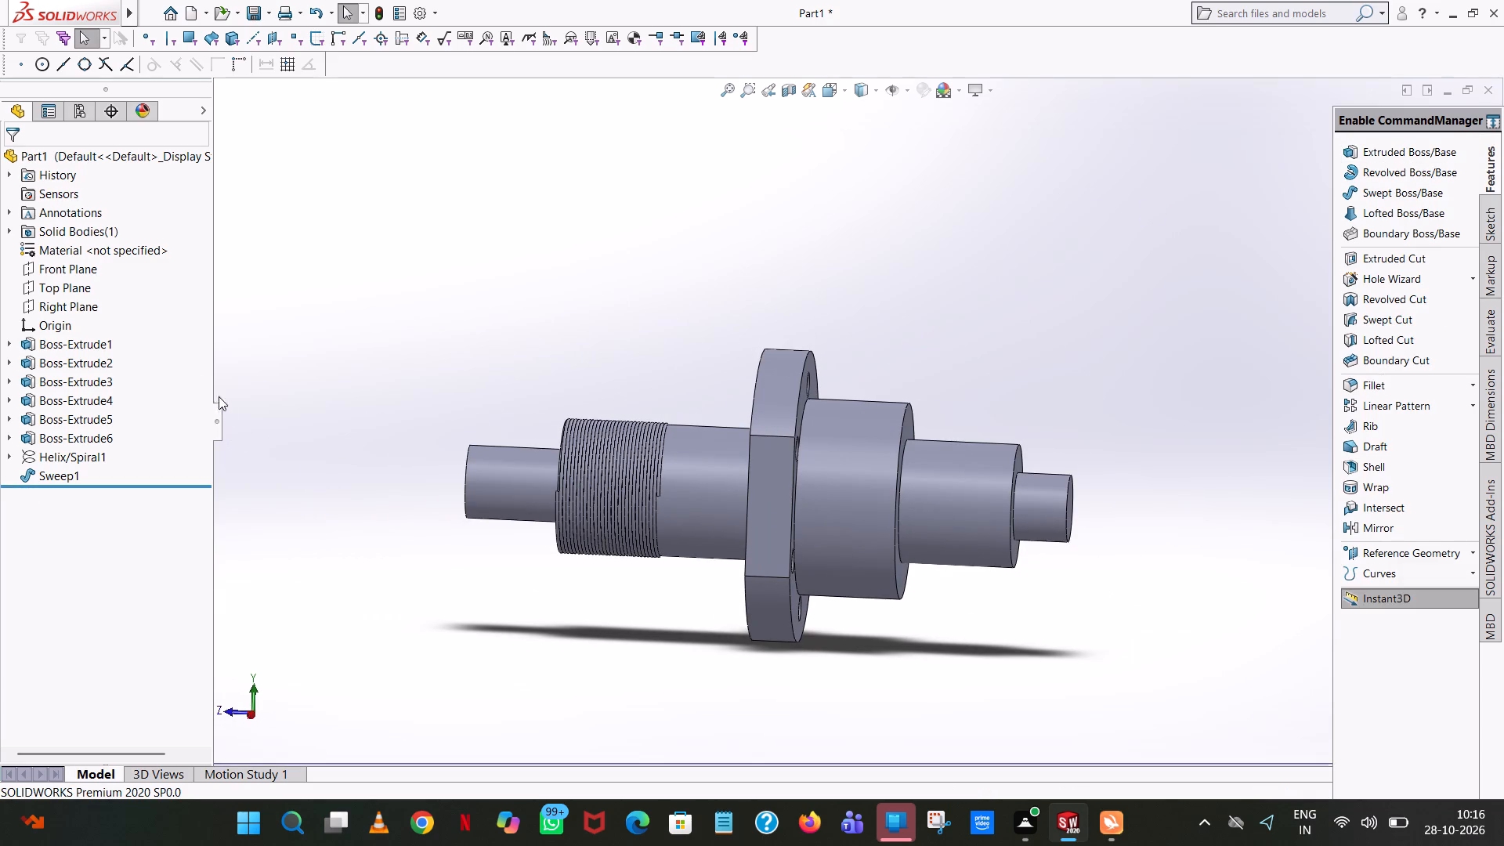
# On the Top Plane, sketch a vertical 600 mm line from the origin to the flange face beside the larger boss.
pyautogui.click(74, 290)
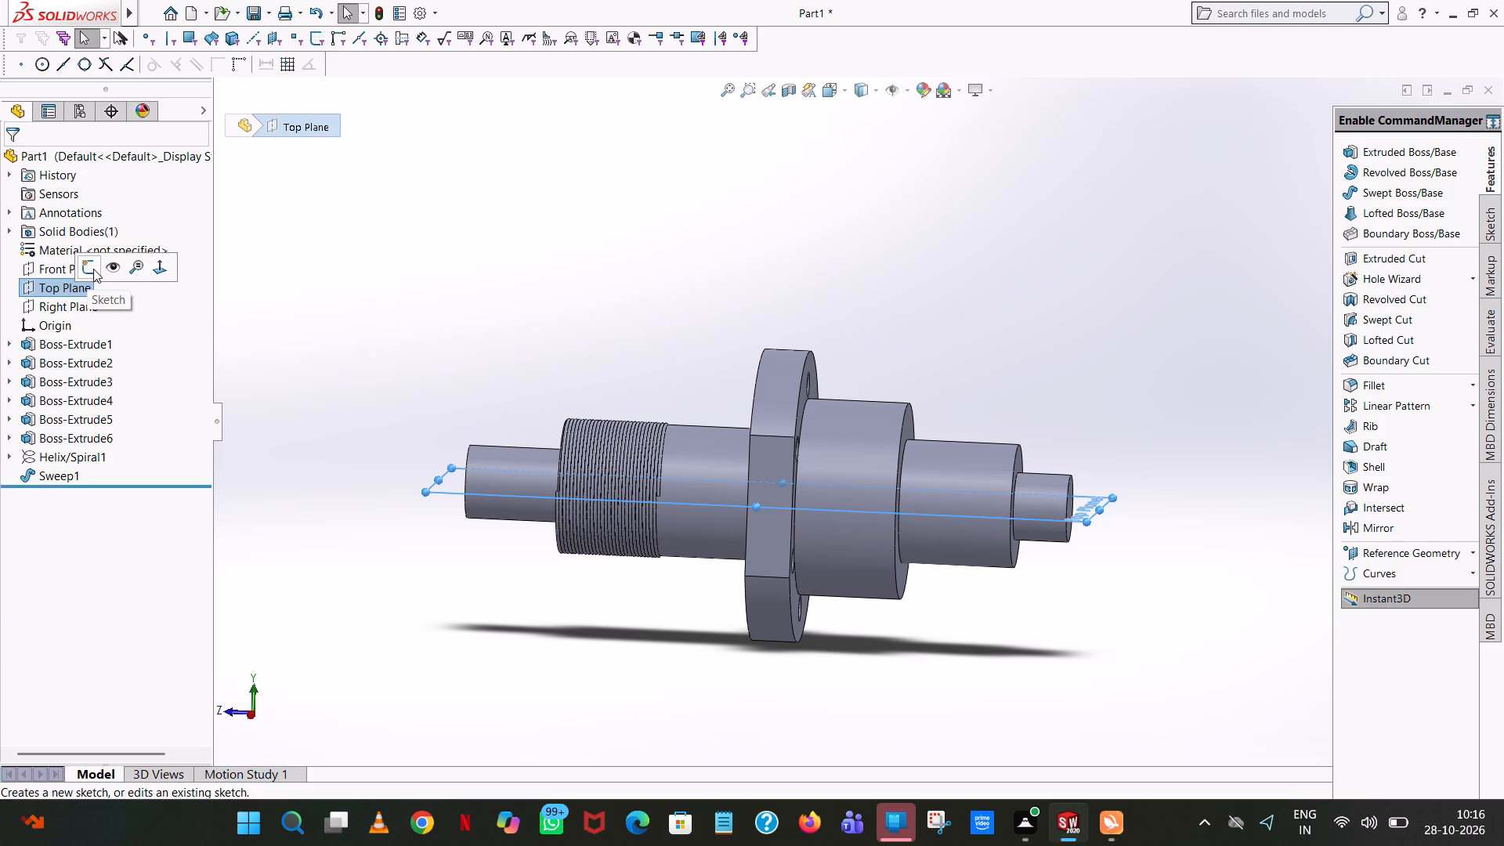
pyautogui.click(93, 269)
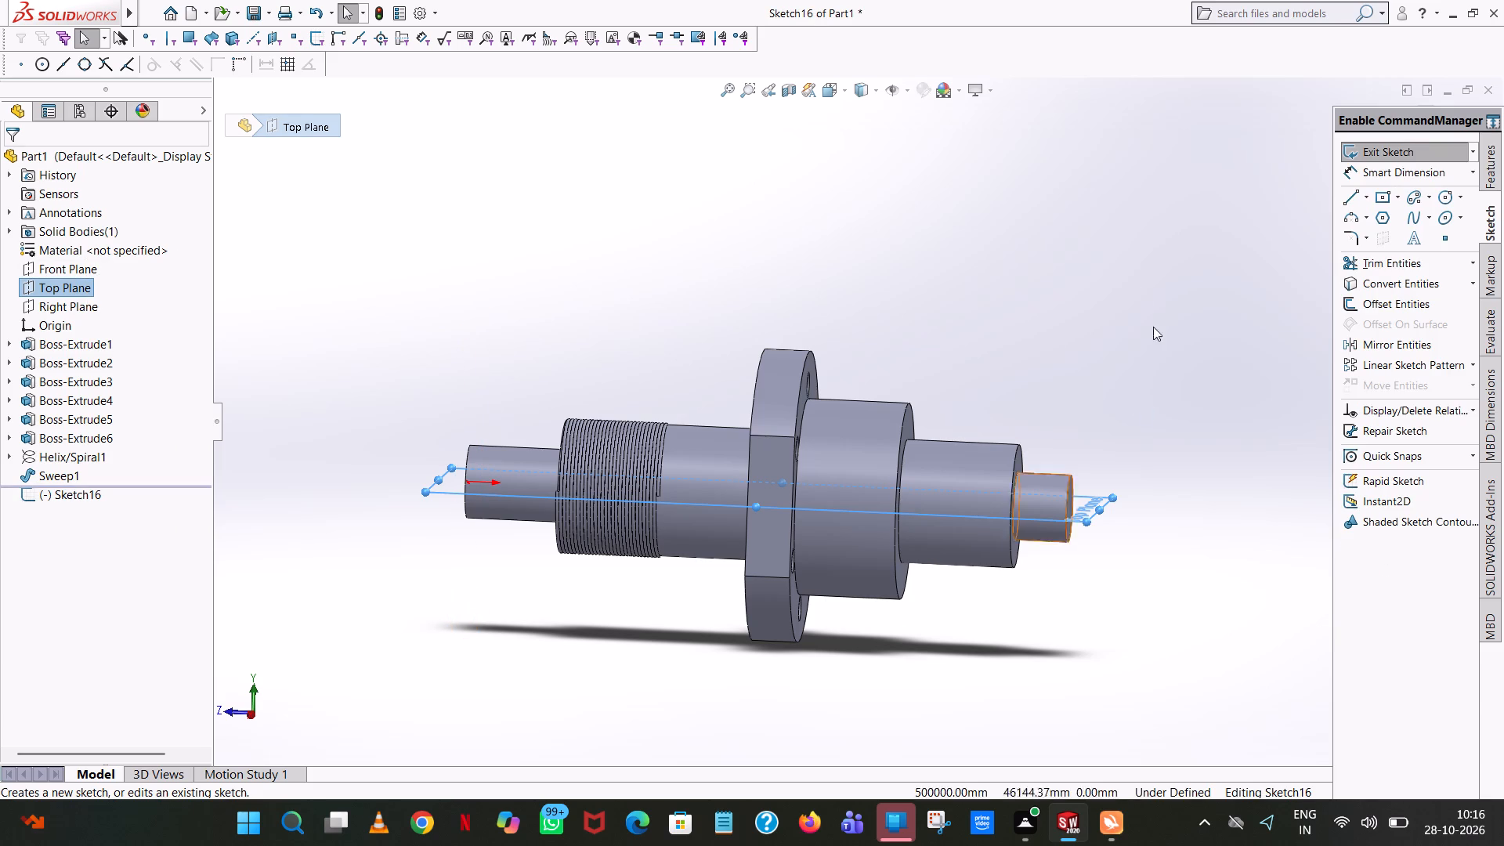
pyautogui.click(841, 91)
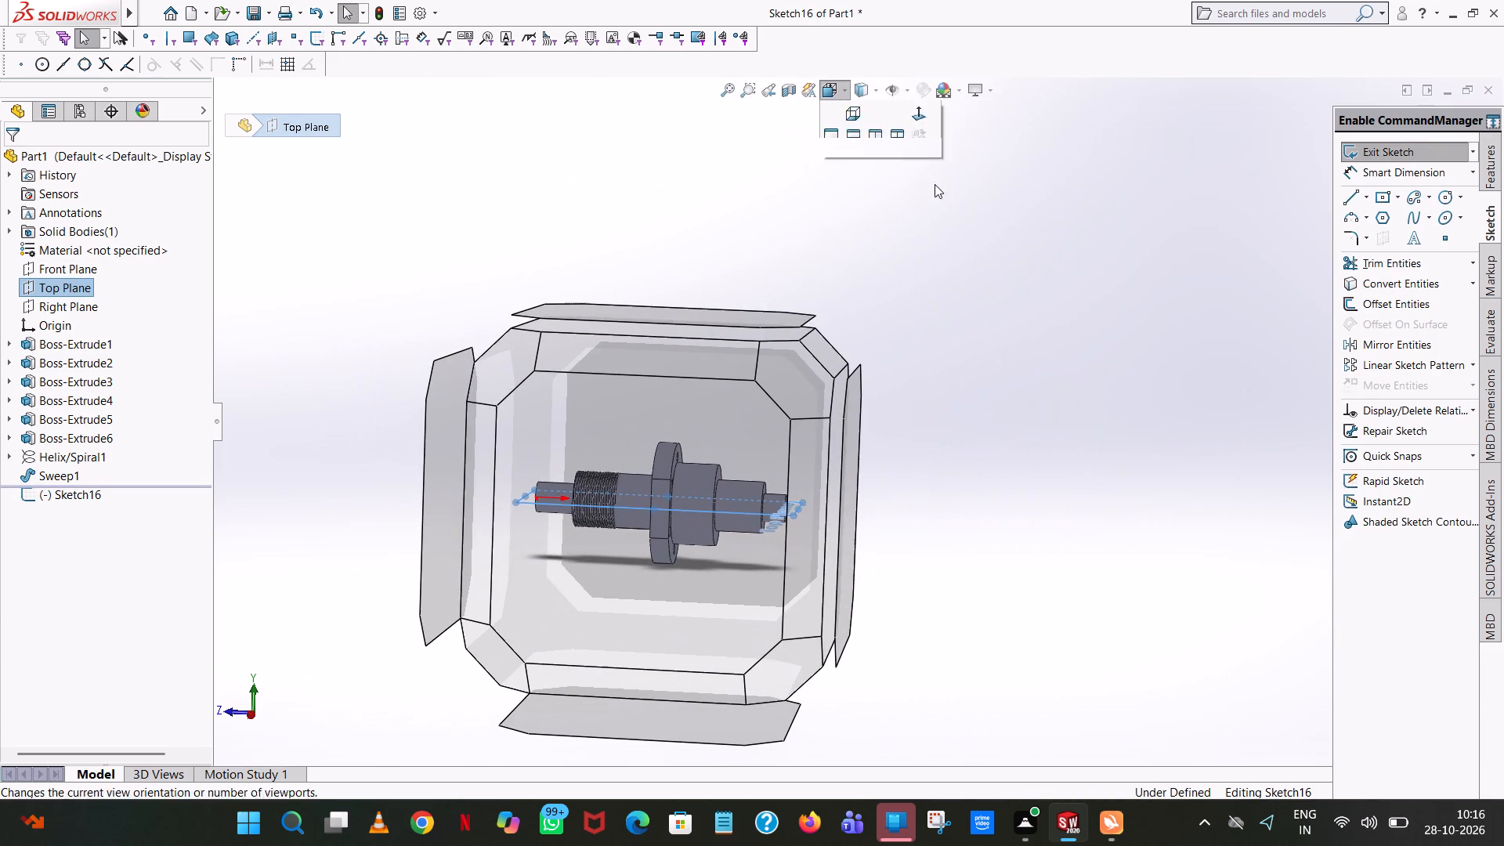
pyautogui.click(919, 175)
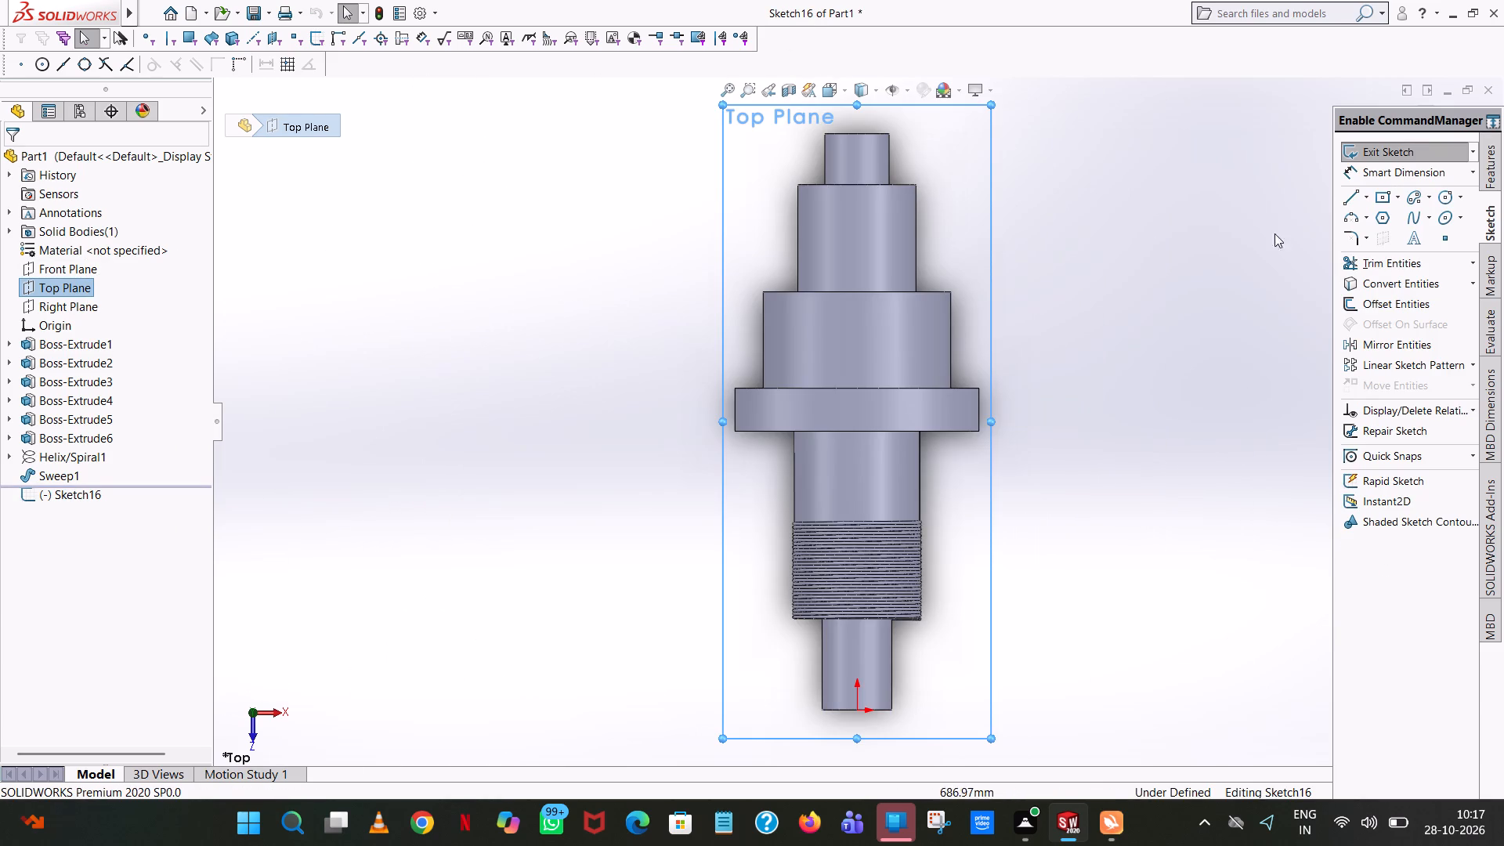
pyautogui.click(1348, 200)
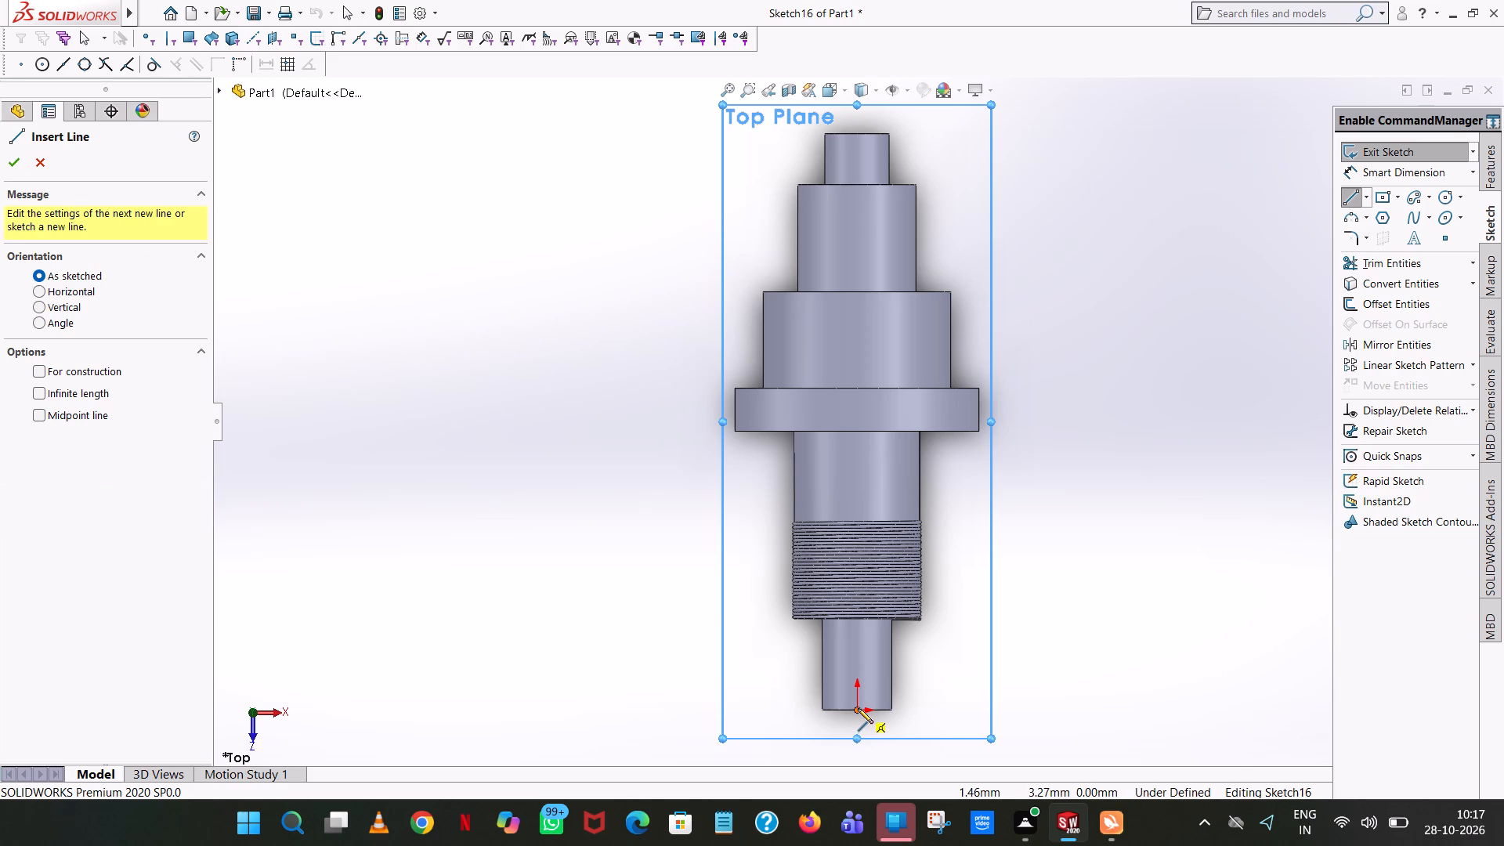
pyautogui.click(858, 708)
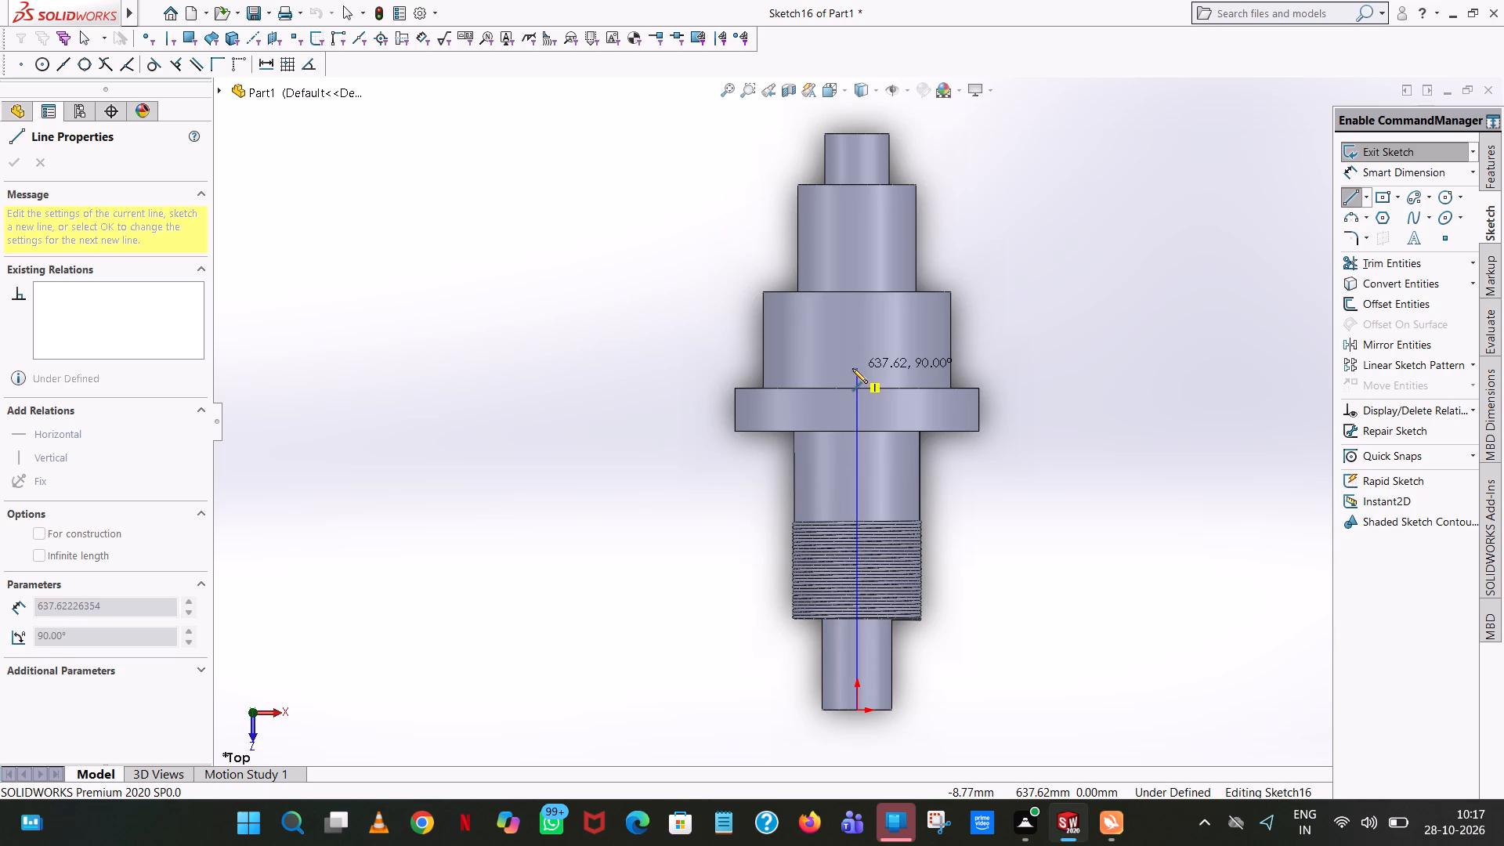
pyautogui.scroll(-8, 852, 368)
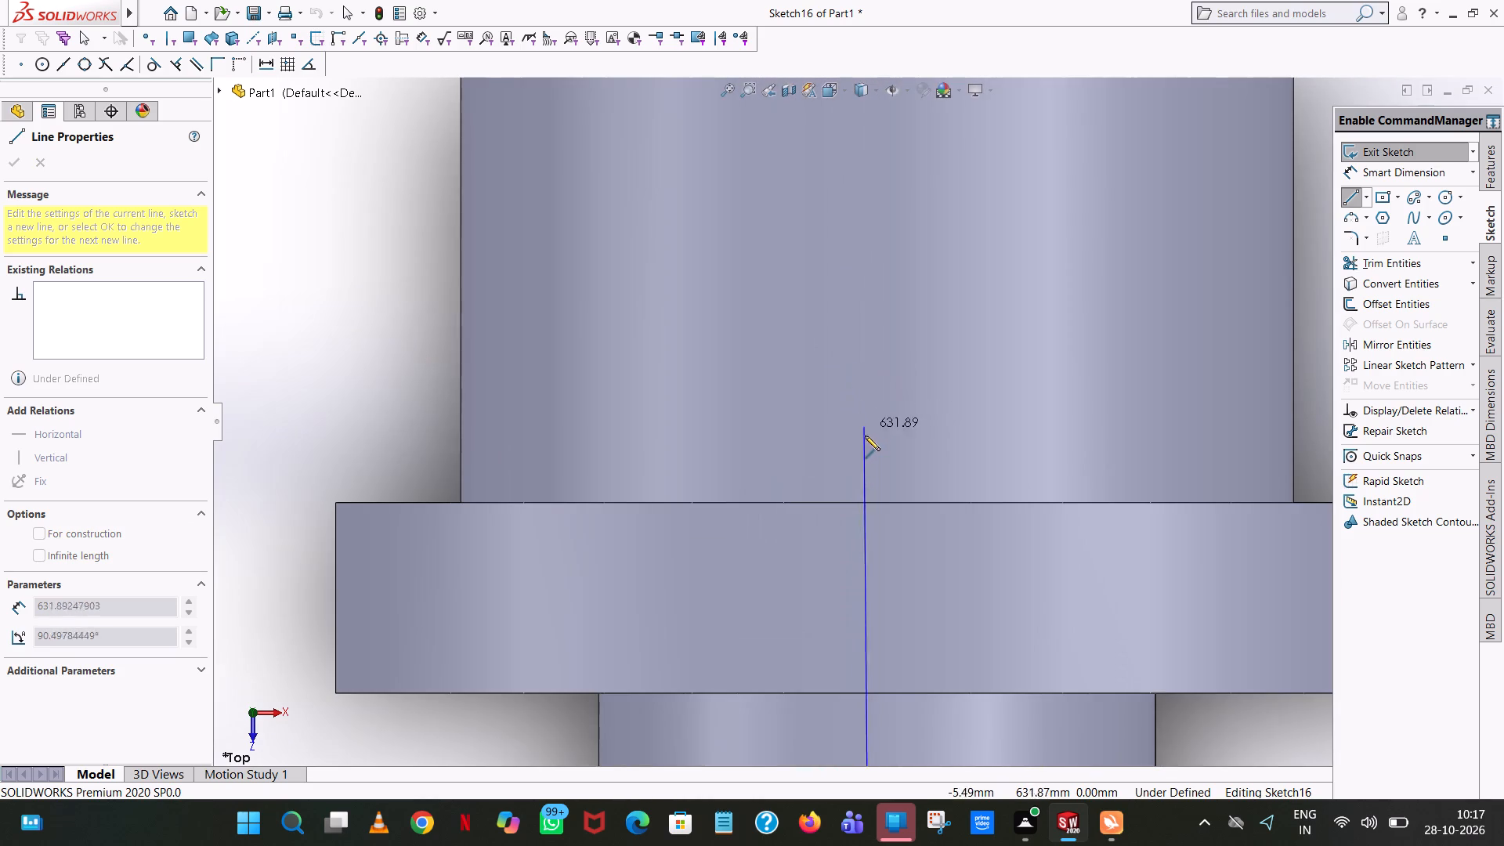
pyautogui.click(876, 501)
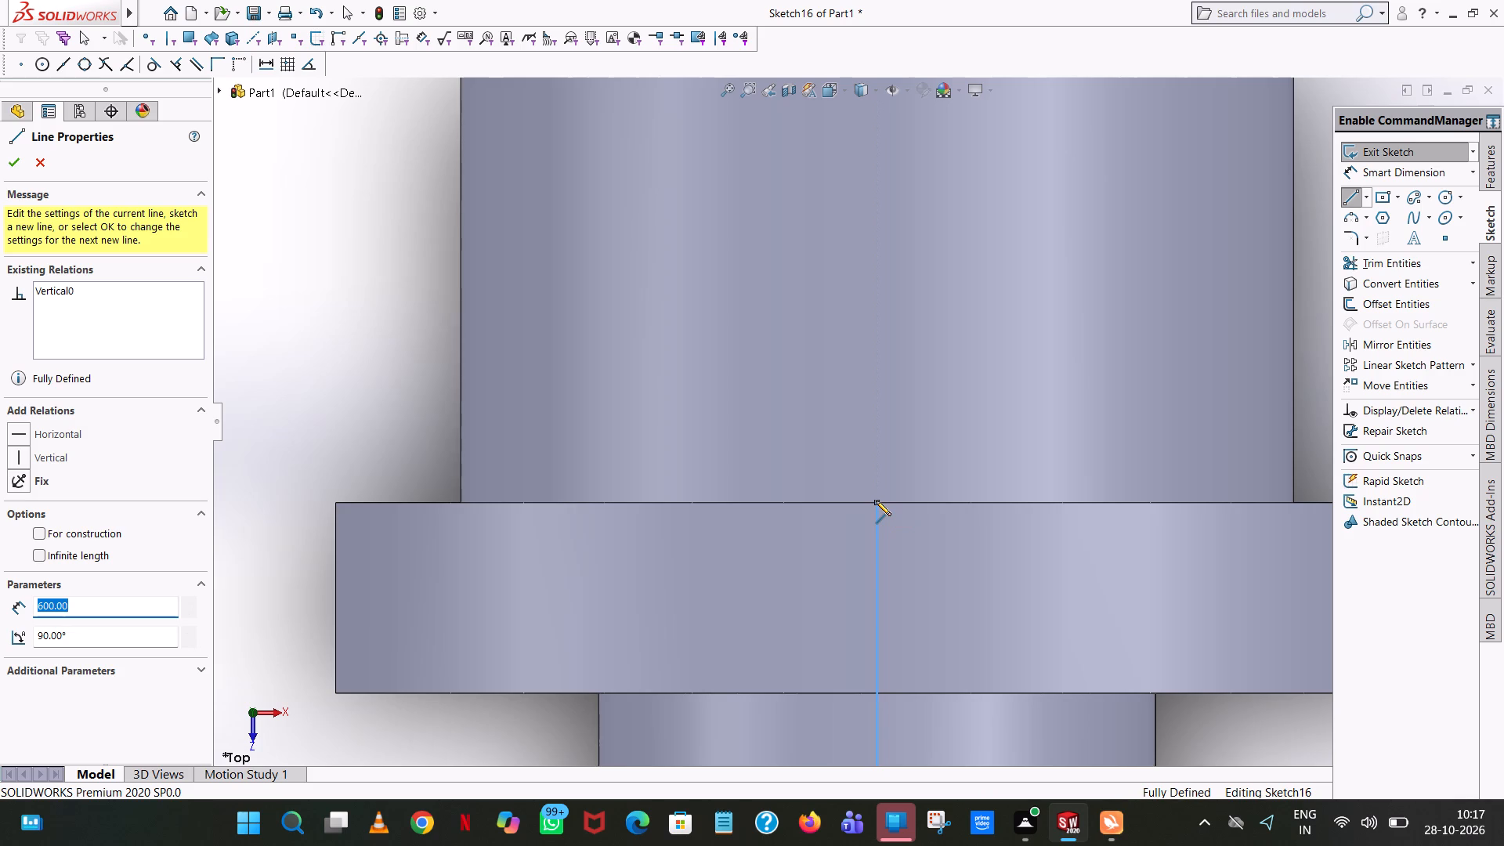
pyautogui.rightClick(875, 500)
pyautogui.click(916, 501)
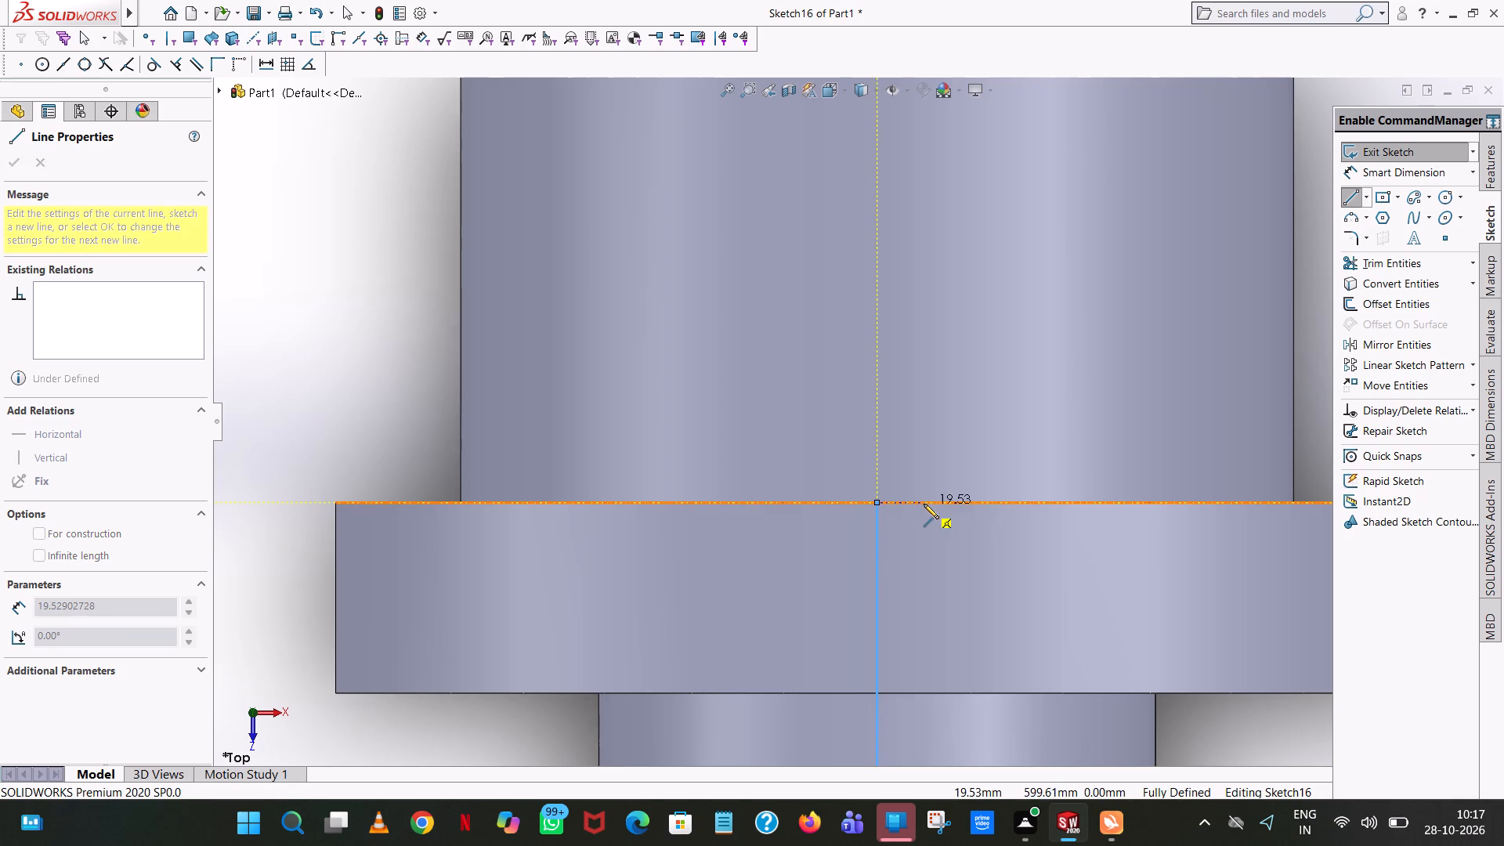
pyautogui.rightClick(924, 504)
pyautogui.click(942, 511)
# Examine where the 600 mm line runs along the shaft and meets the flange, from several angles.
pyautogui.scroll(11, 943, 512)
pyautogui.moveTo(981, 503); pyautogui.dragTo(852, 210, button='middle')
pyautogui.scroll(-1, 982, 502)
pyautogui.scroll(2, 886, 226)
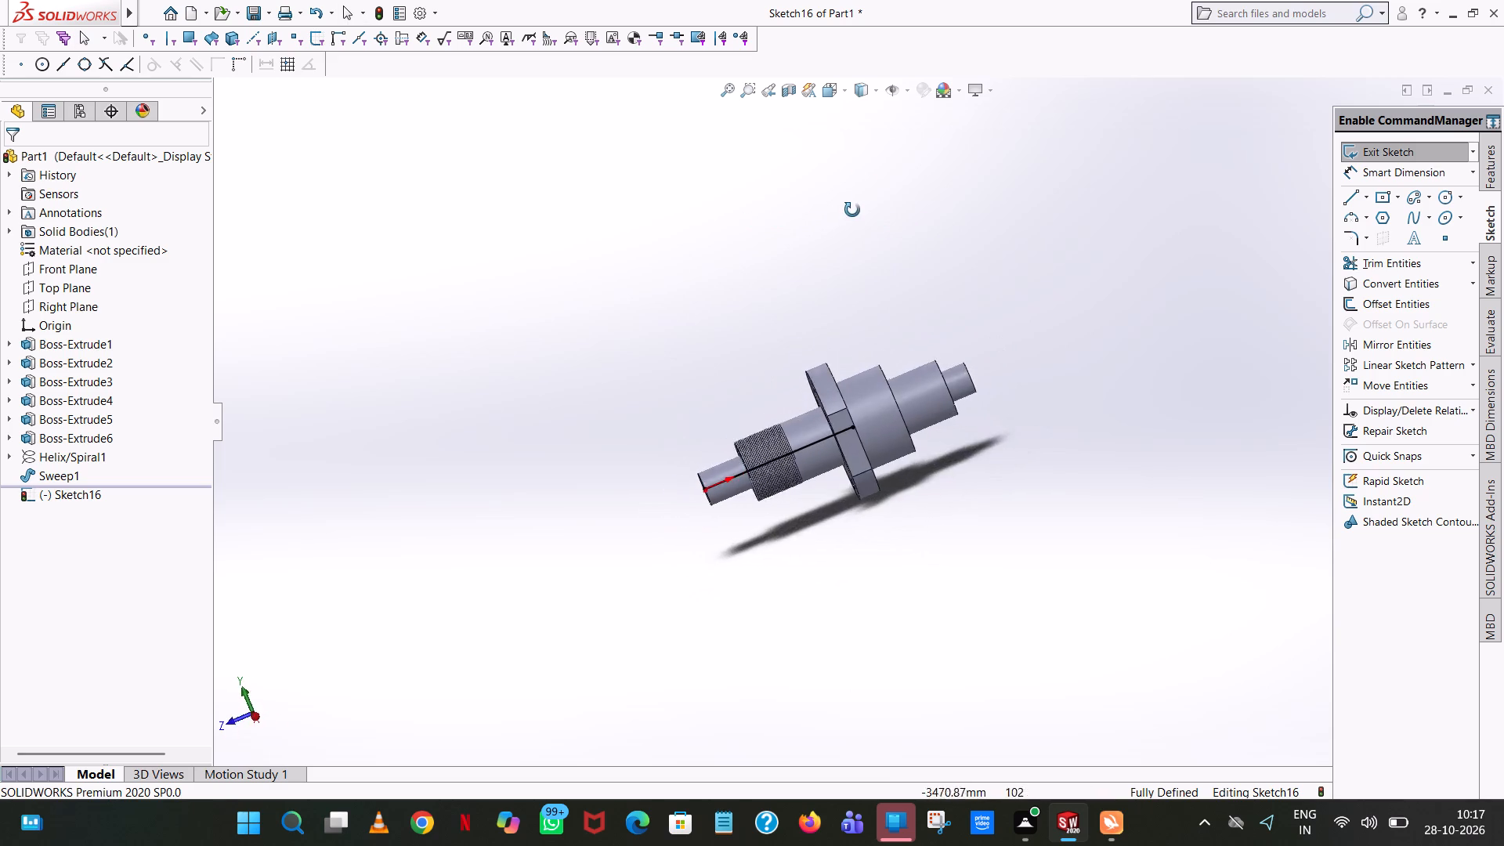
pyautogui.moveTo(852, 210); pyautogui.dragTo(872, 248, button='middle')
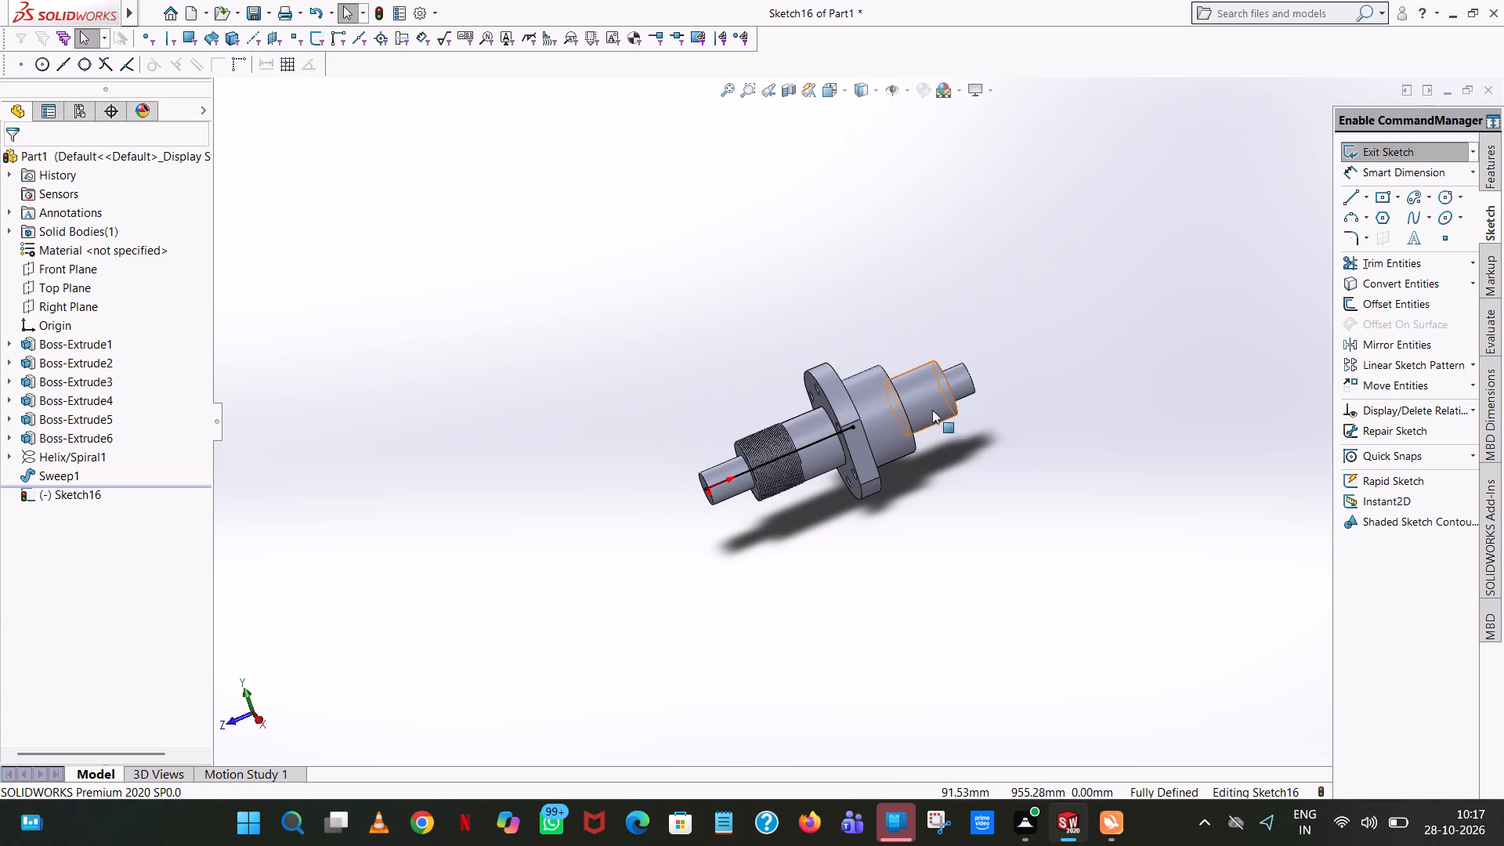
pyautogui.moveTo(901, 457); pyautogui.dragTo(902, 360, button='middle')
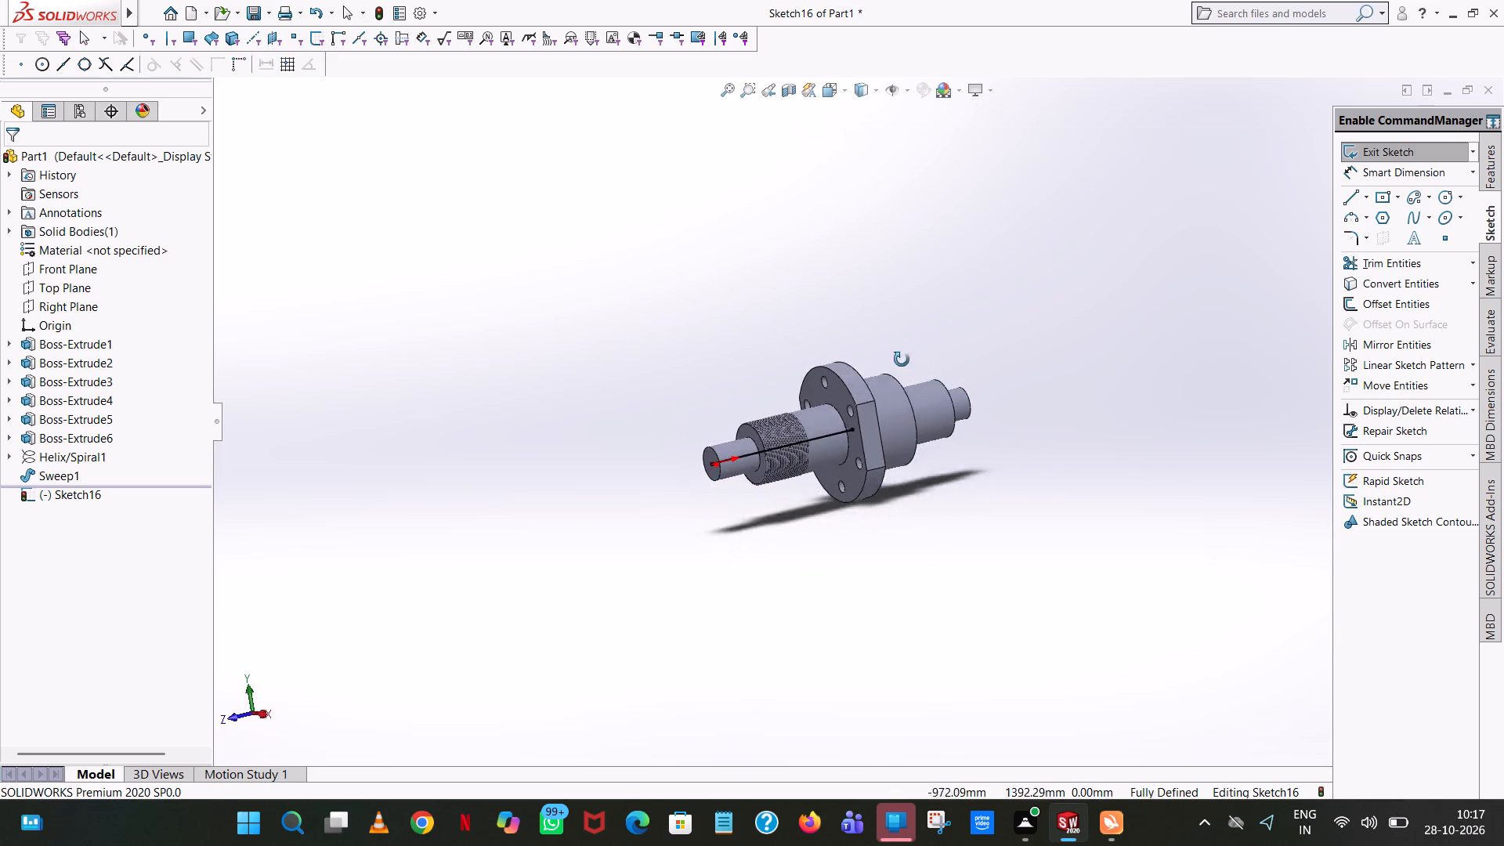
pyautogui.moveTo(902, 360); pyautogui.dragTo(877, 389, button='middle')
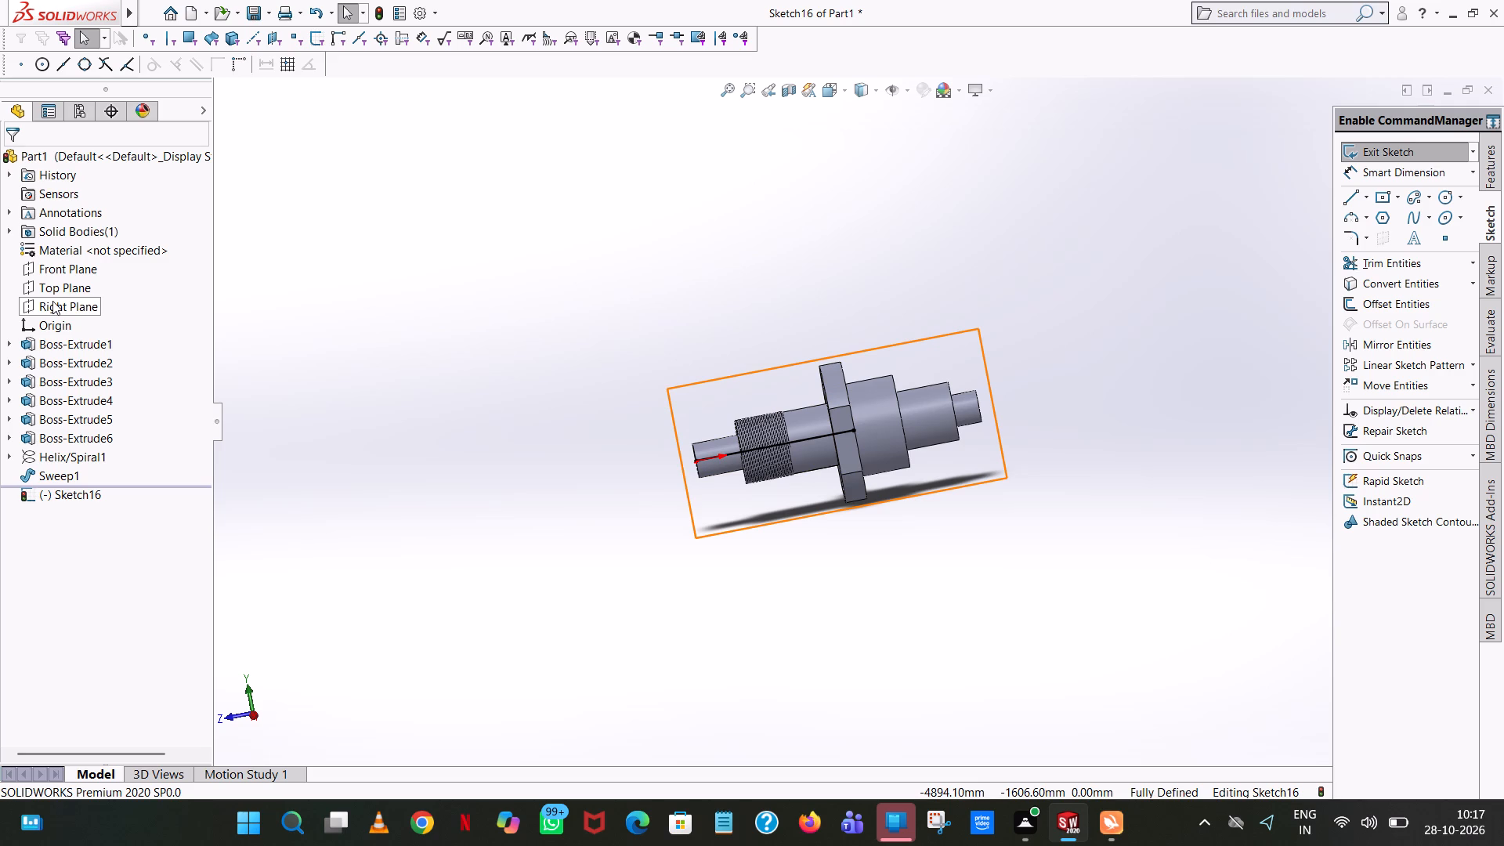
# Close the Top Plane line sketch and start a new sketch on the Right Plane, viewed squarely.
pyautogui.click(52, 300)
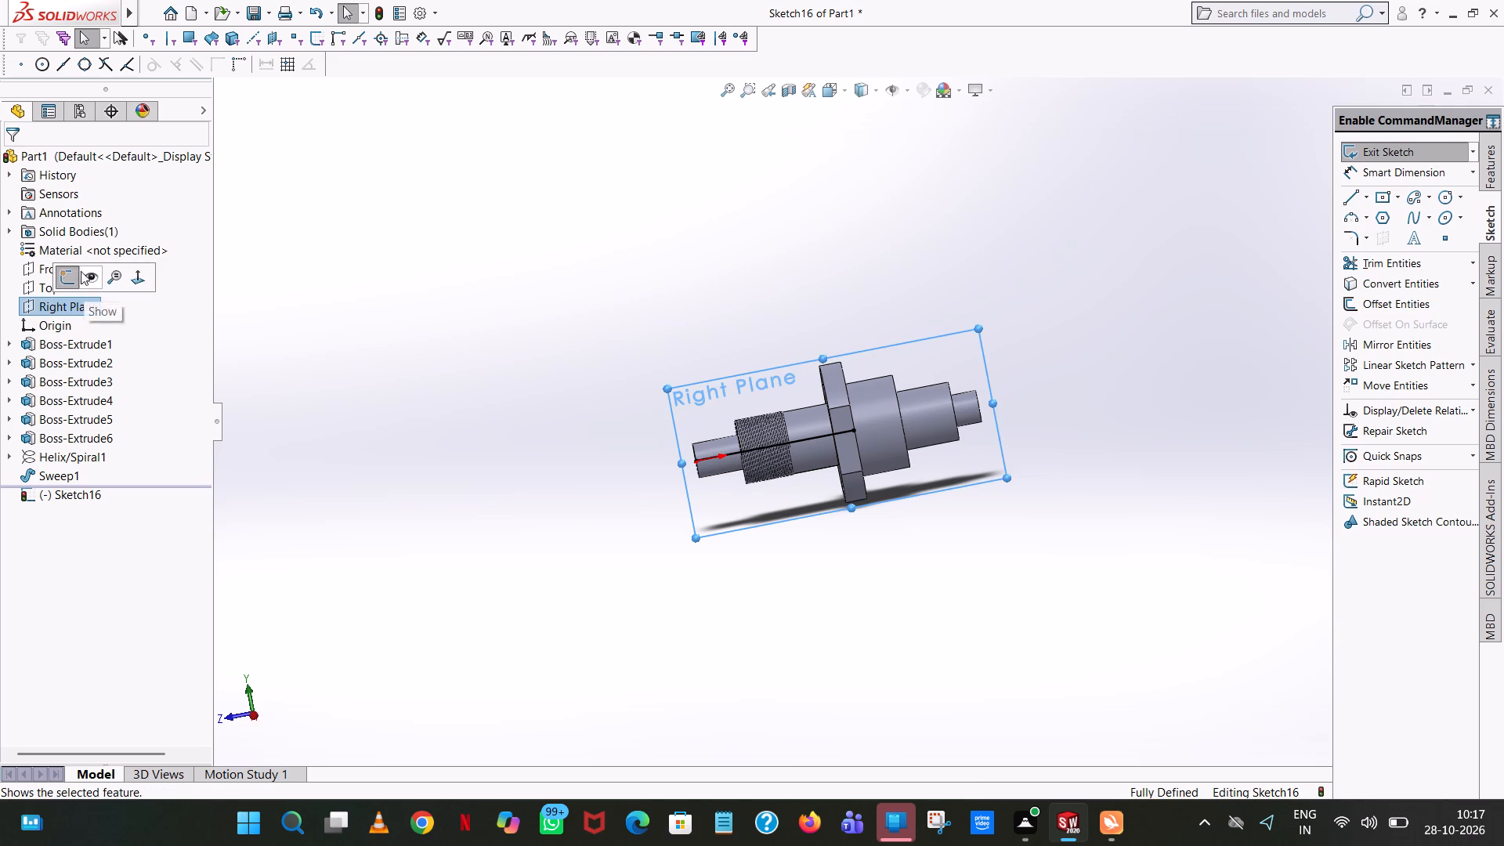
pyautogui.click(66, 271)
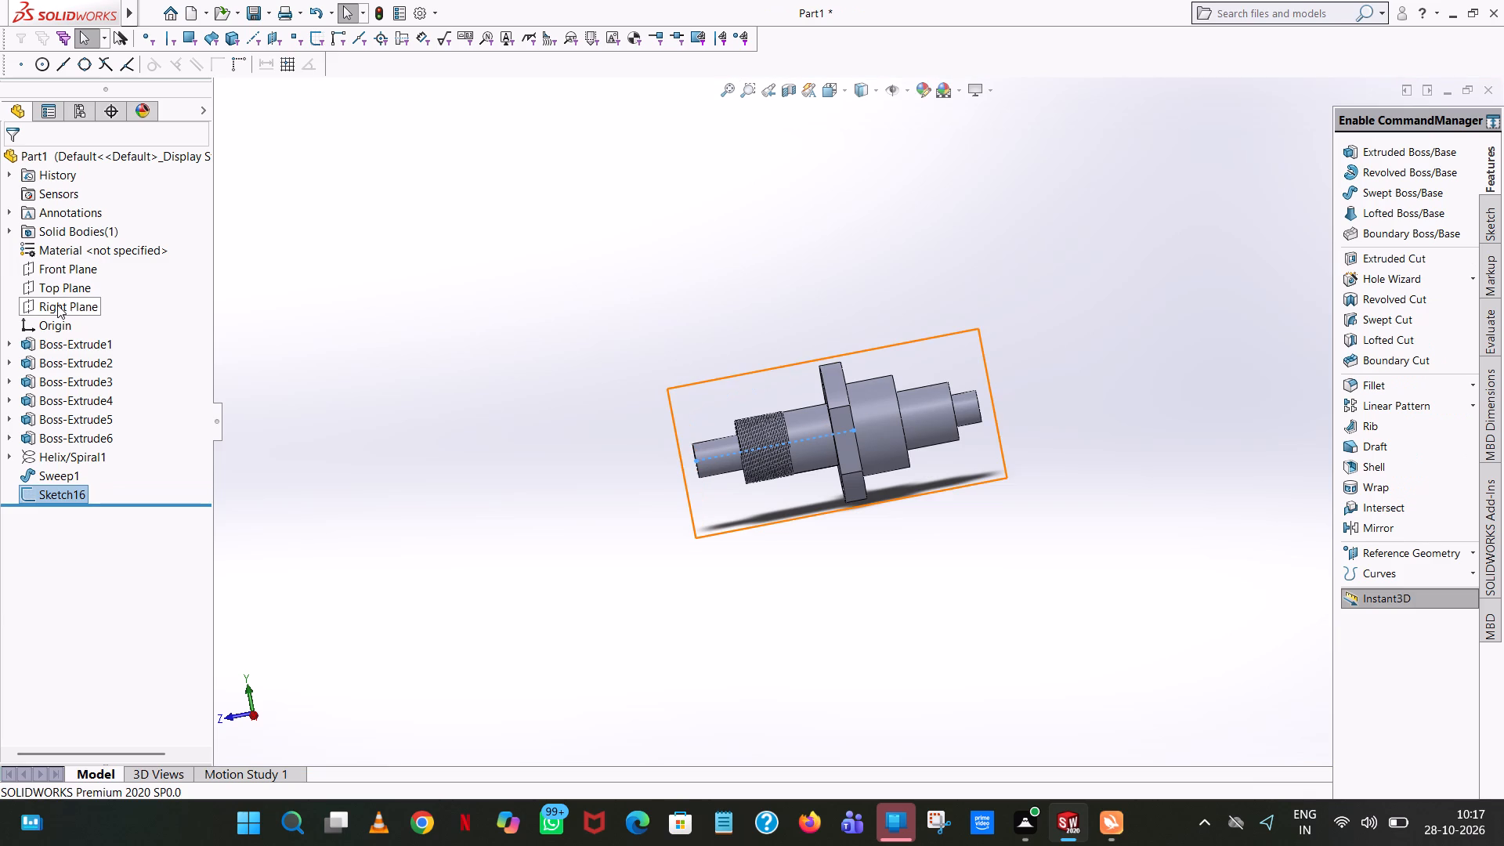
pyautogui.click(57, 305)
pyautogui.click(72, 277)
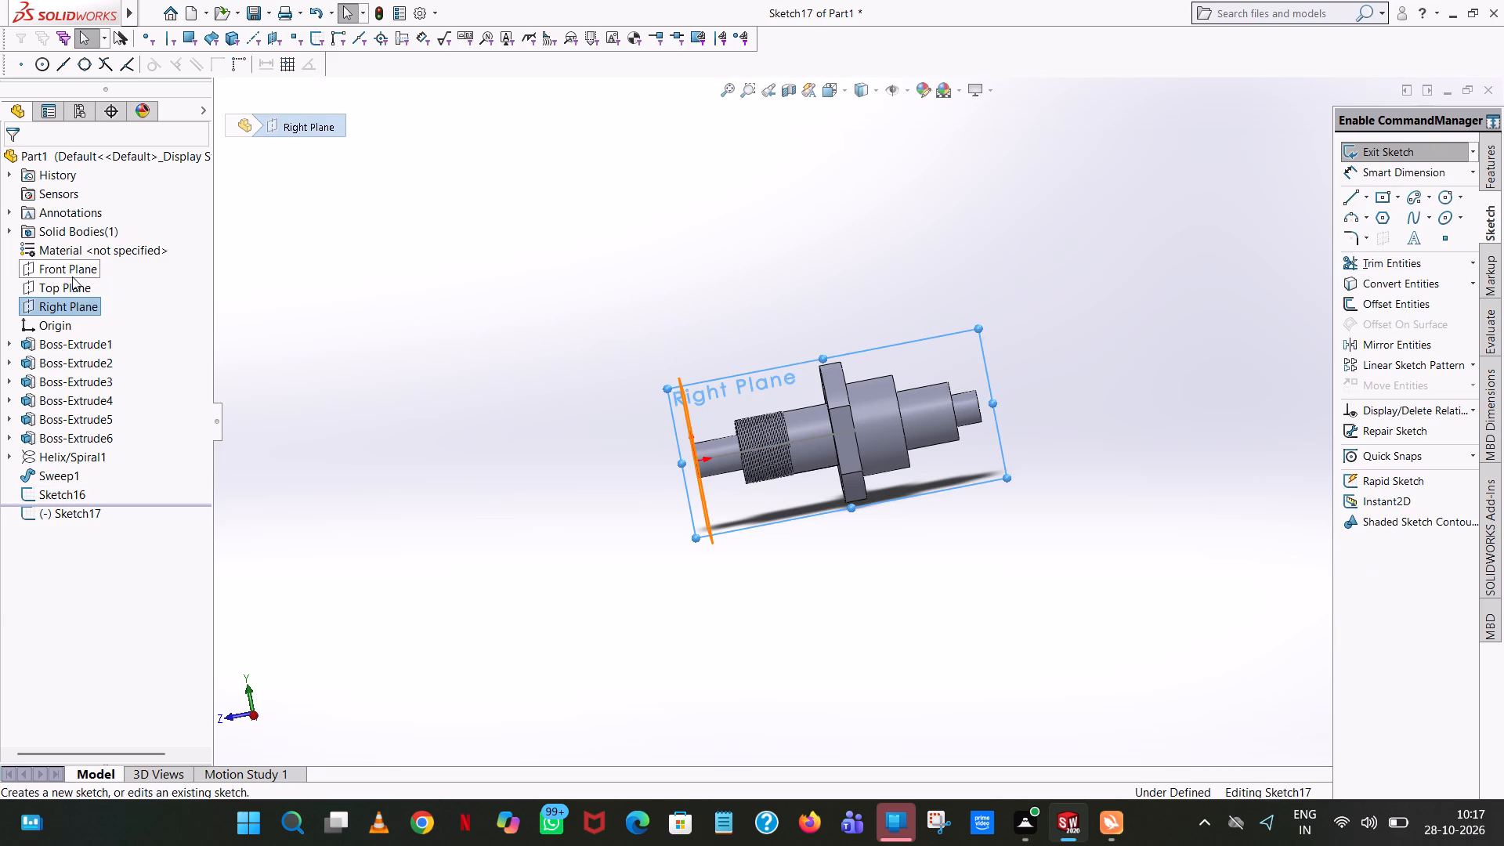
pyautogui.click(843, 88)
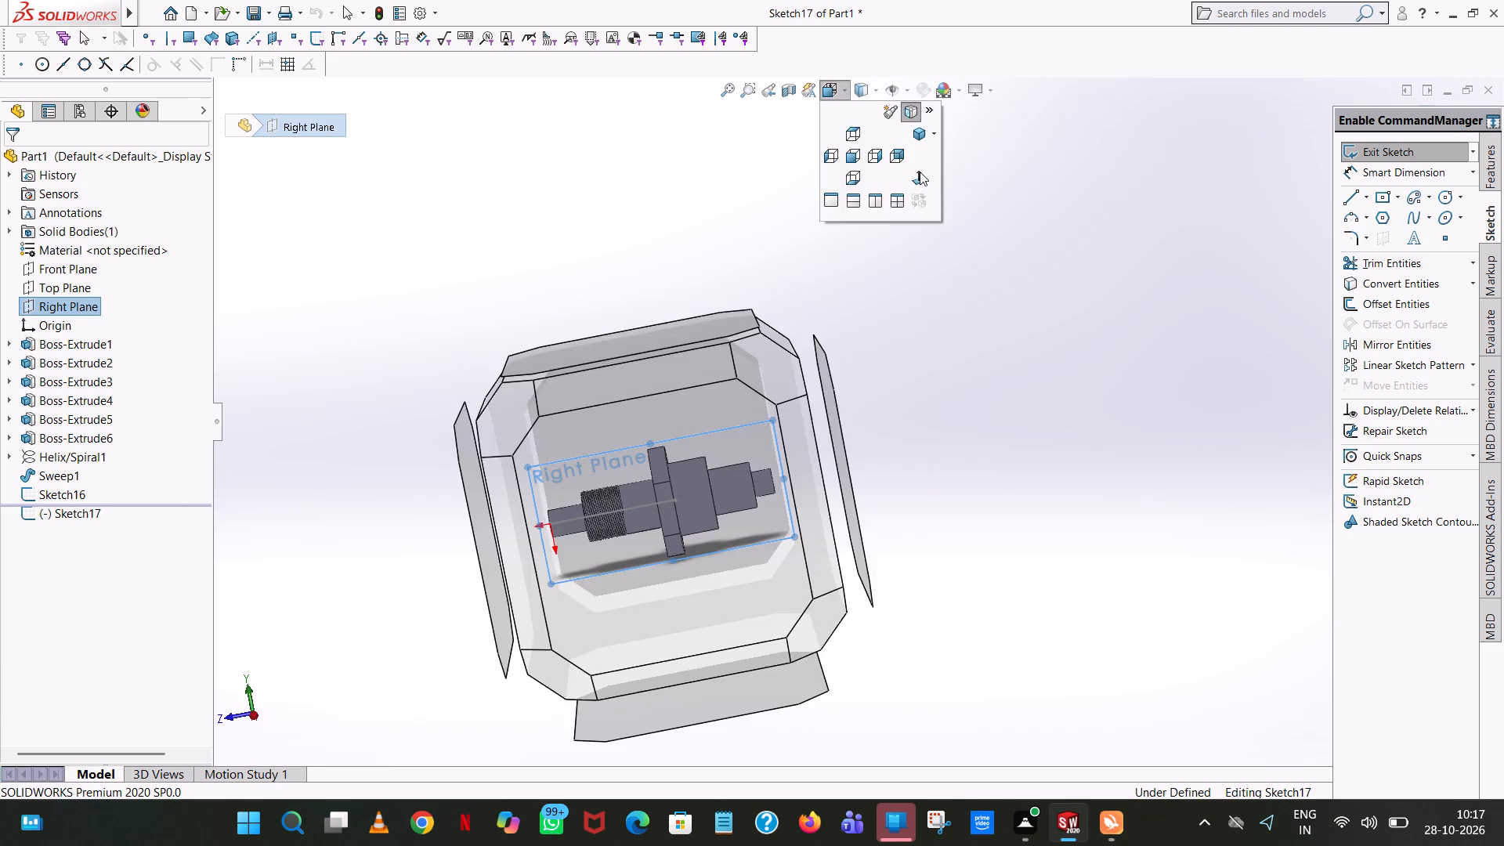
pyautogui.click(920, 171)
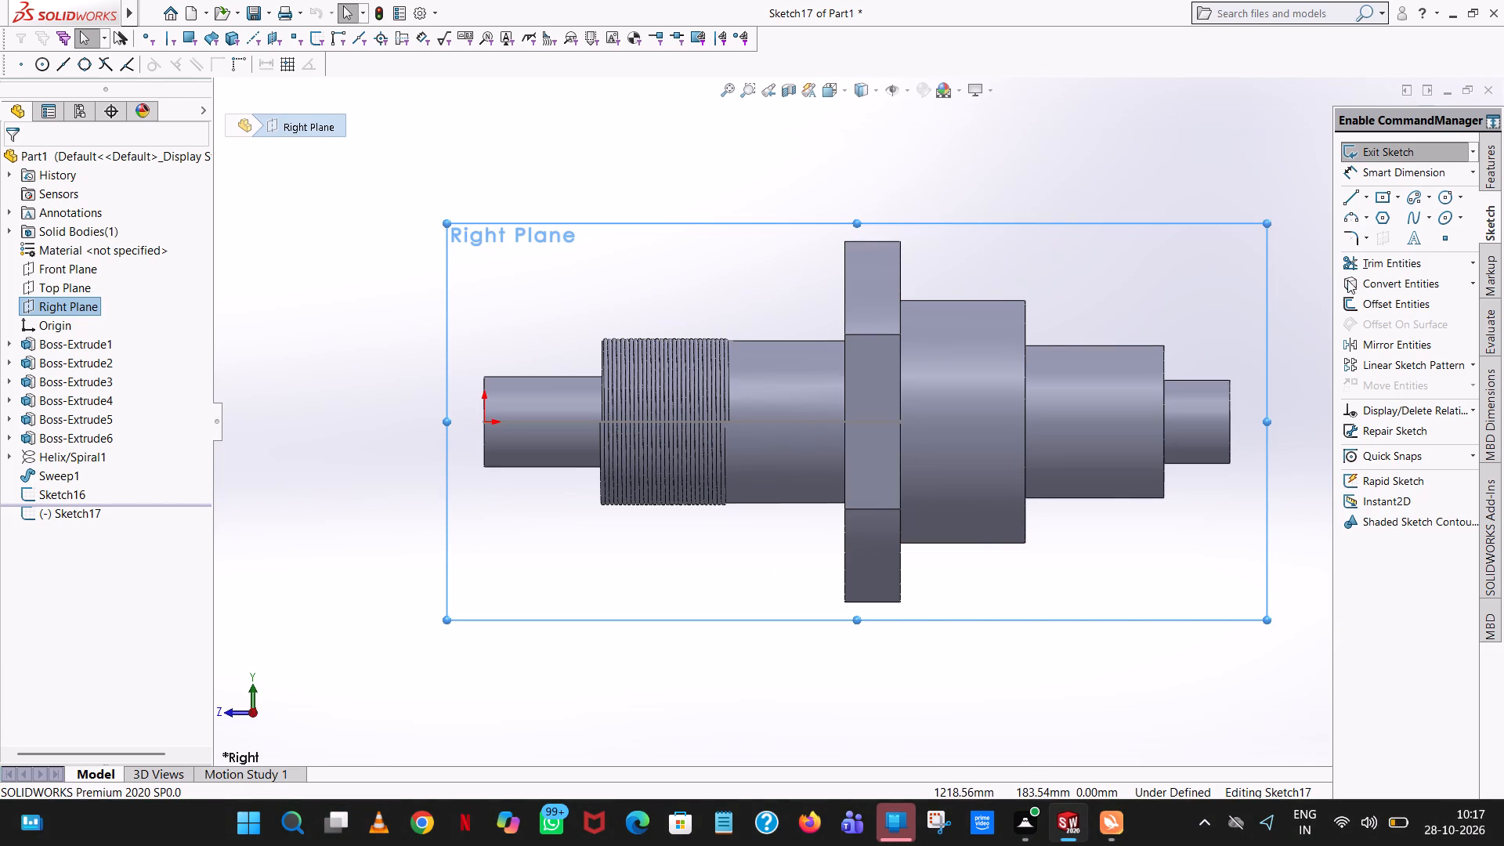
pyautogui.click(1372, 258)
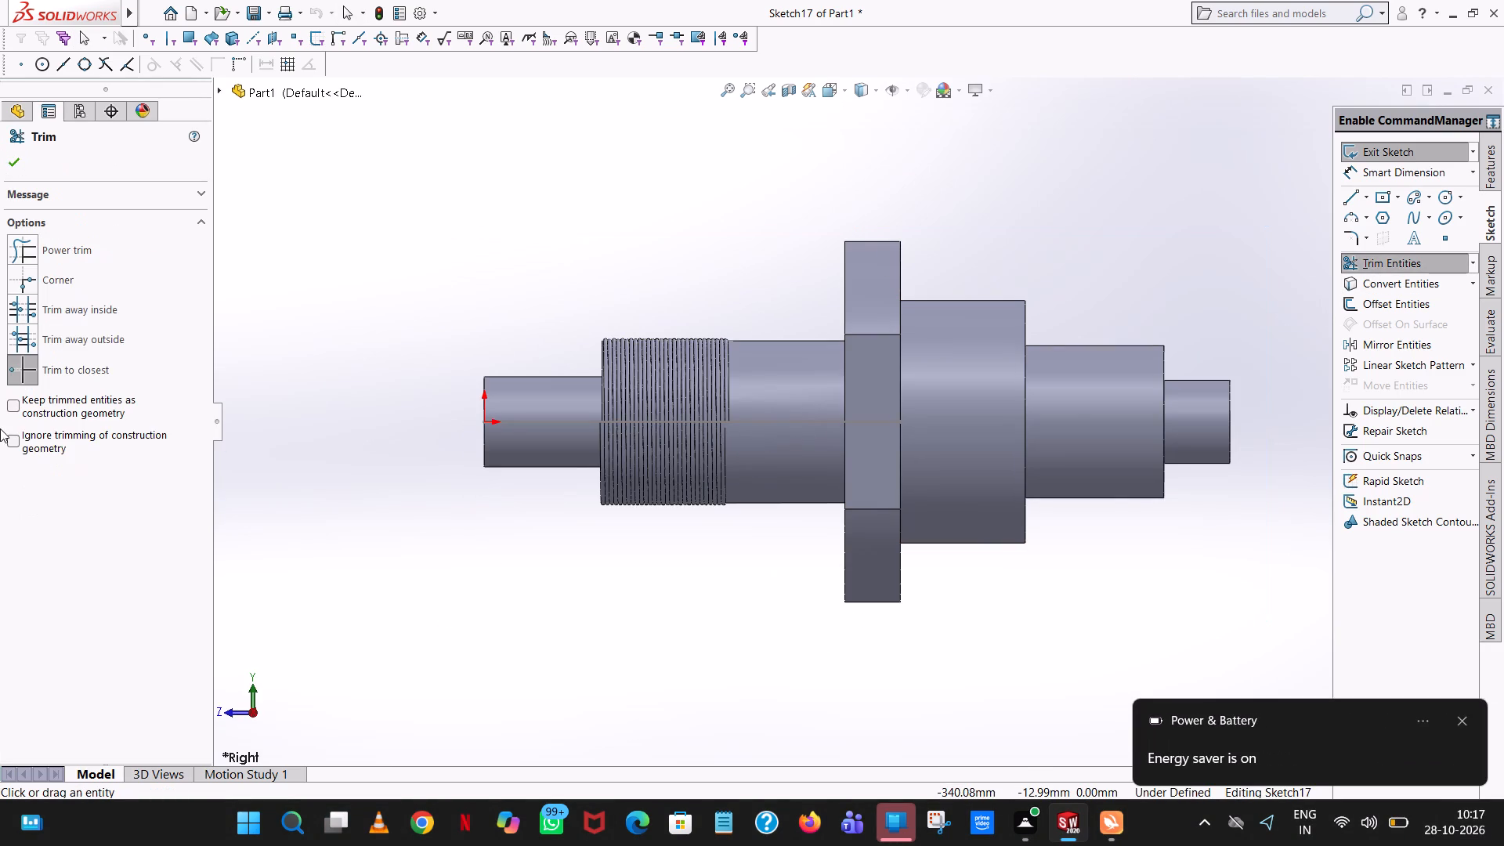
pyautogui.click(20, 161)
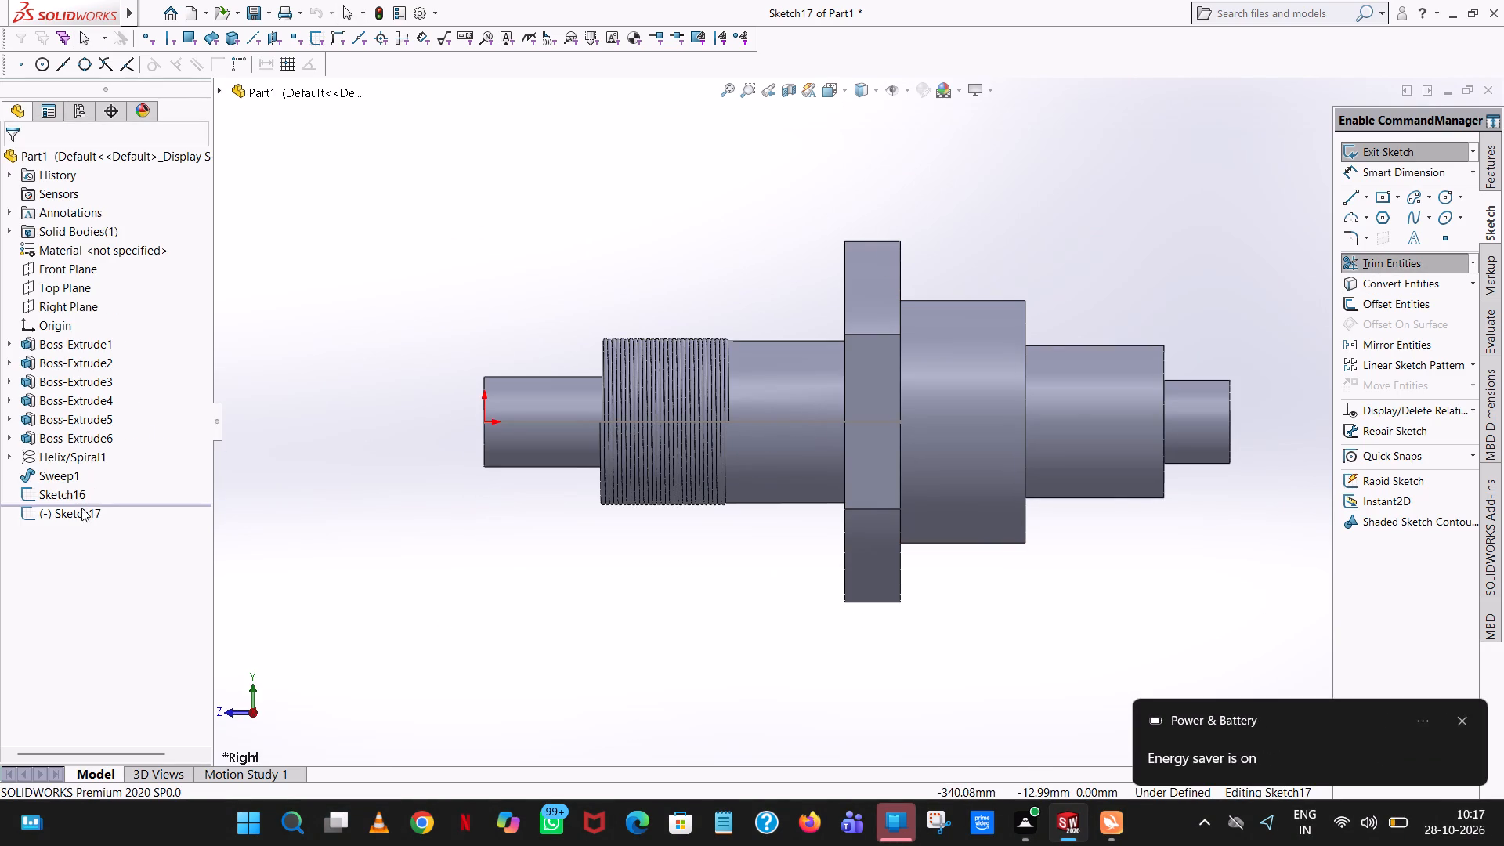
# Hide the earlier Top Plane sketch containing the 600 mm reference line.
pyautogui.rightClick(70, 489)
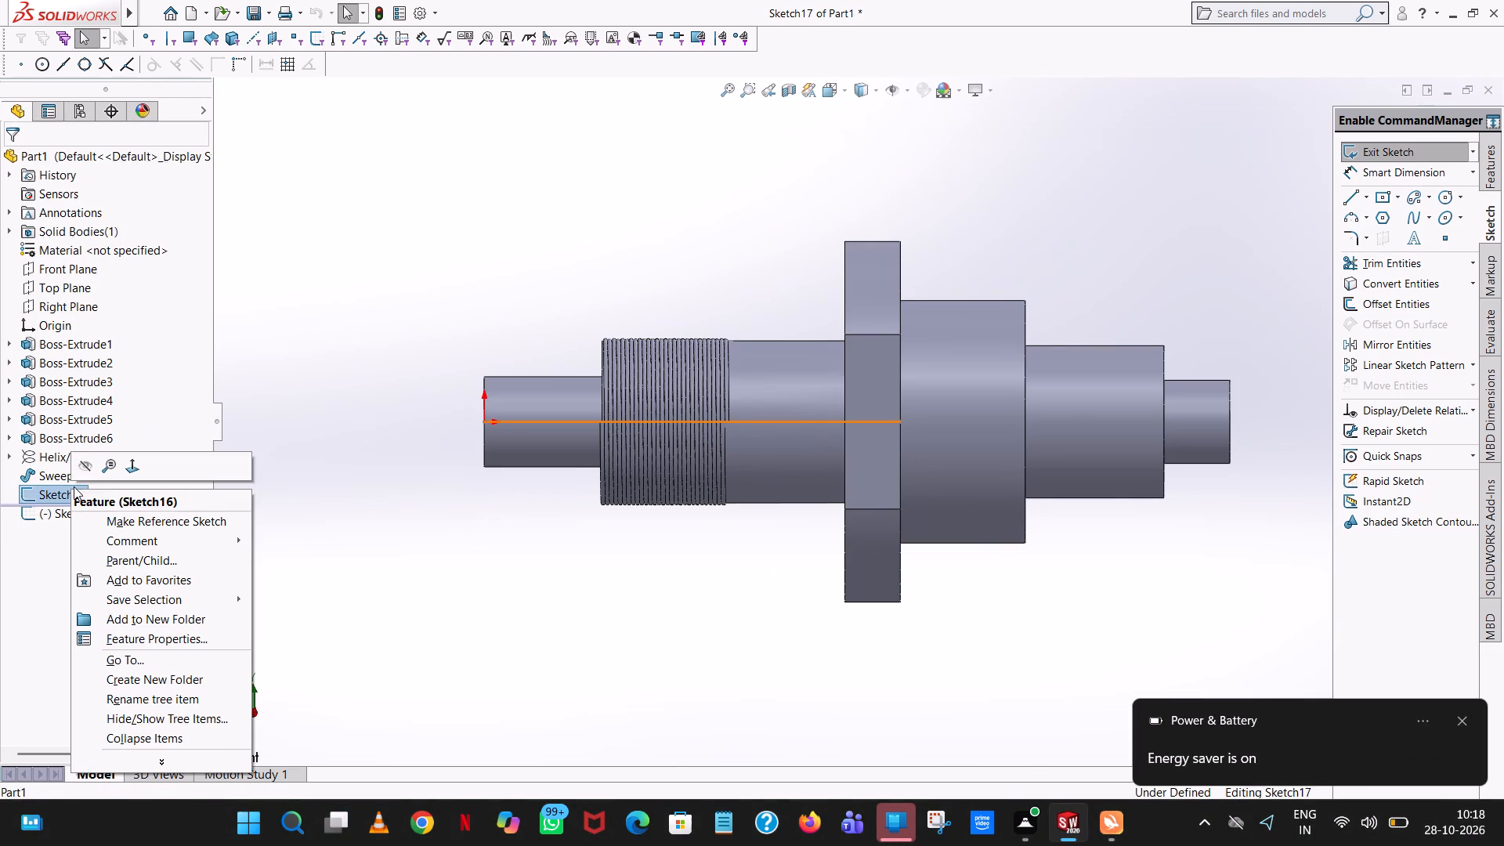
pyautogui.click(86, 467)
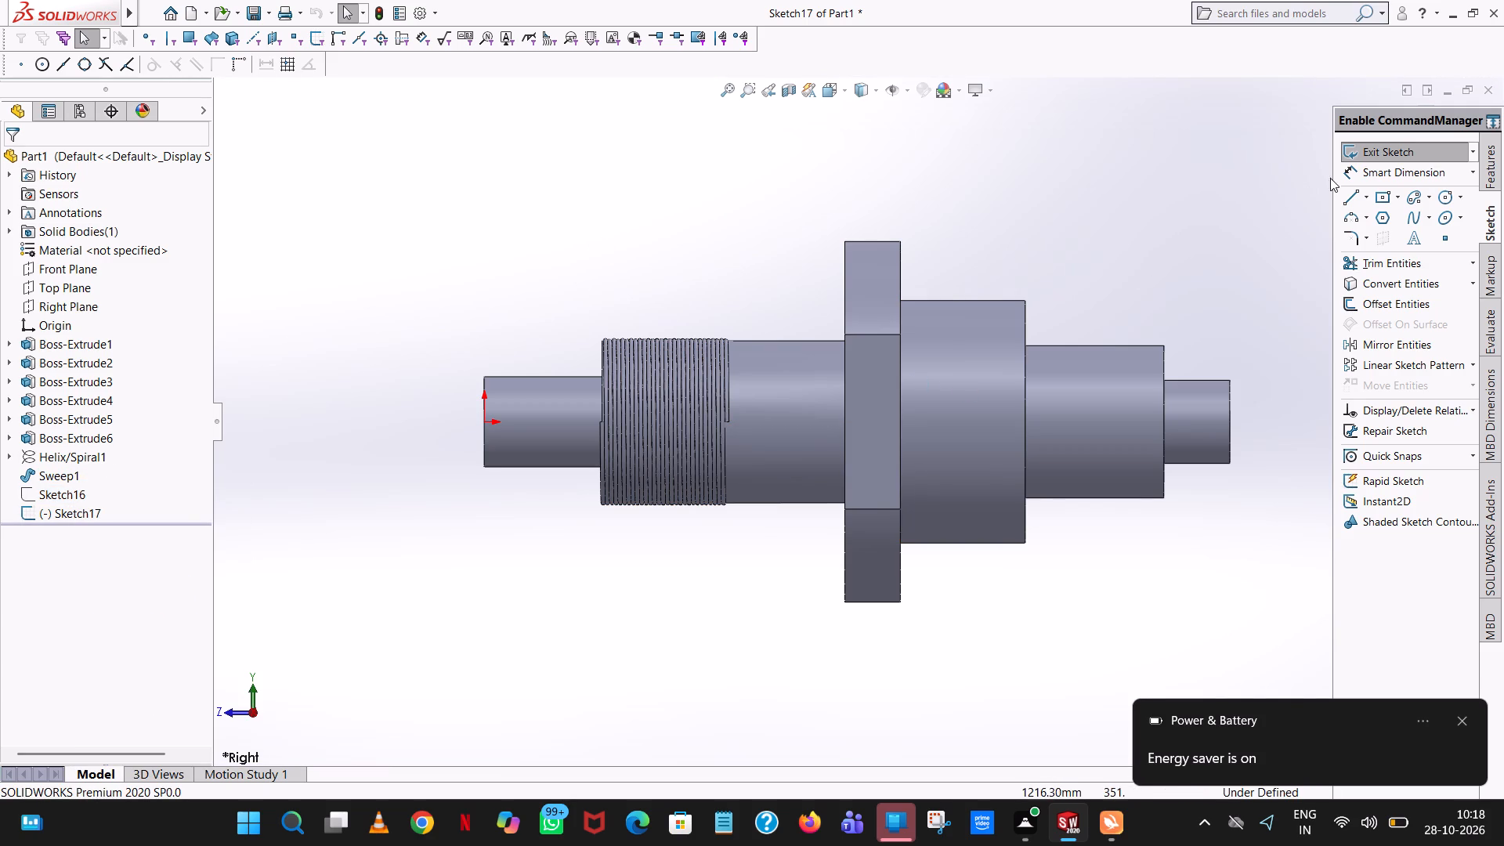
# Sketch a 600 mm horizontal line from the origin to the flange face, continuing about 175 mm vertically up to the larger boss's corner.
pyautogui.click(1351, 195)
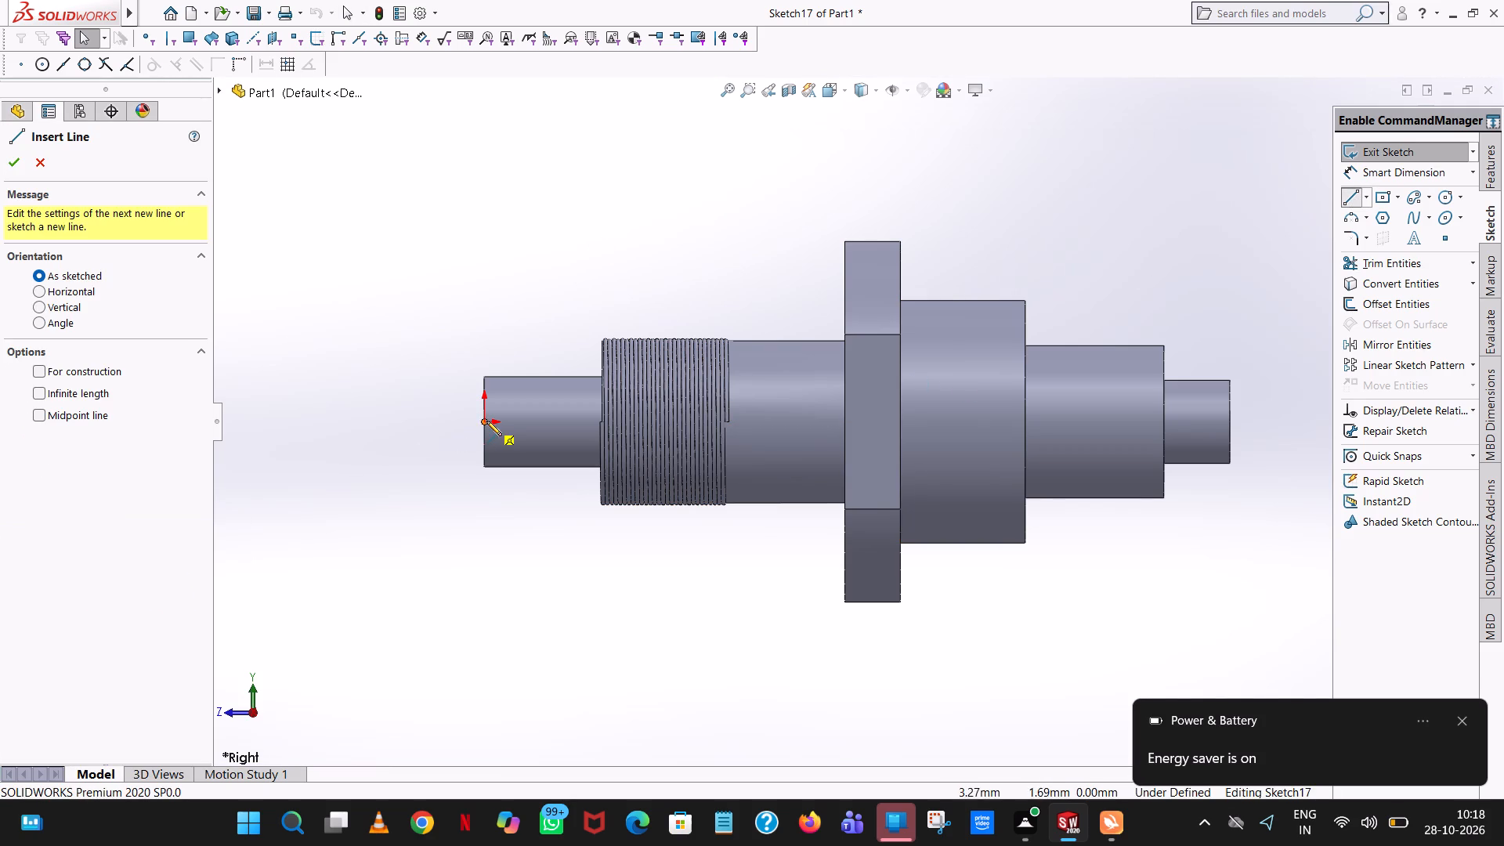
pyautogui.click(482, 421)
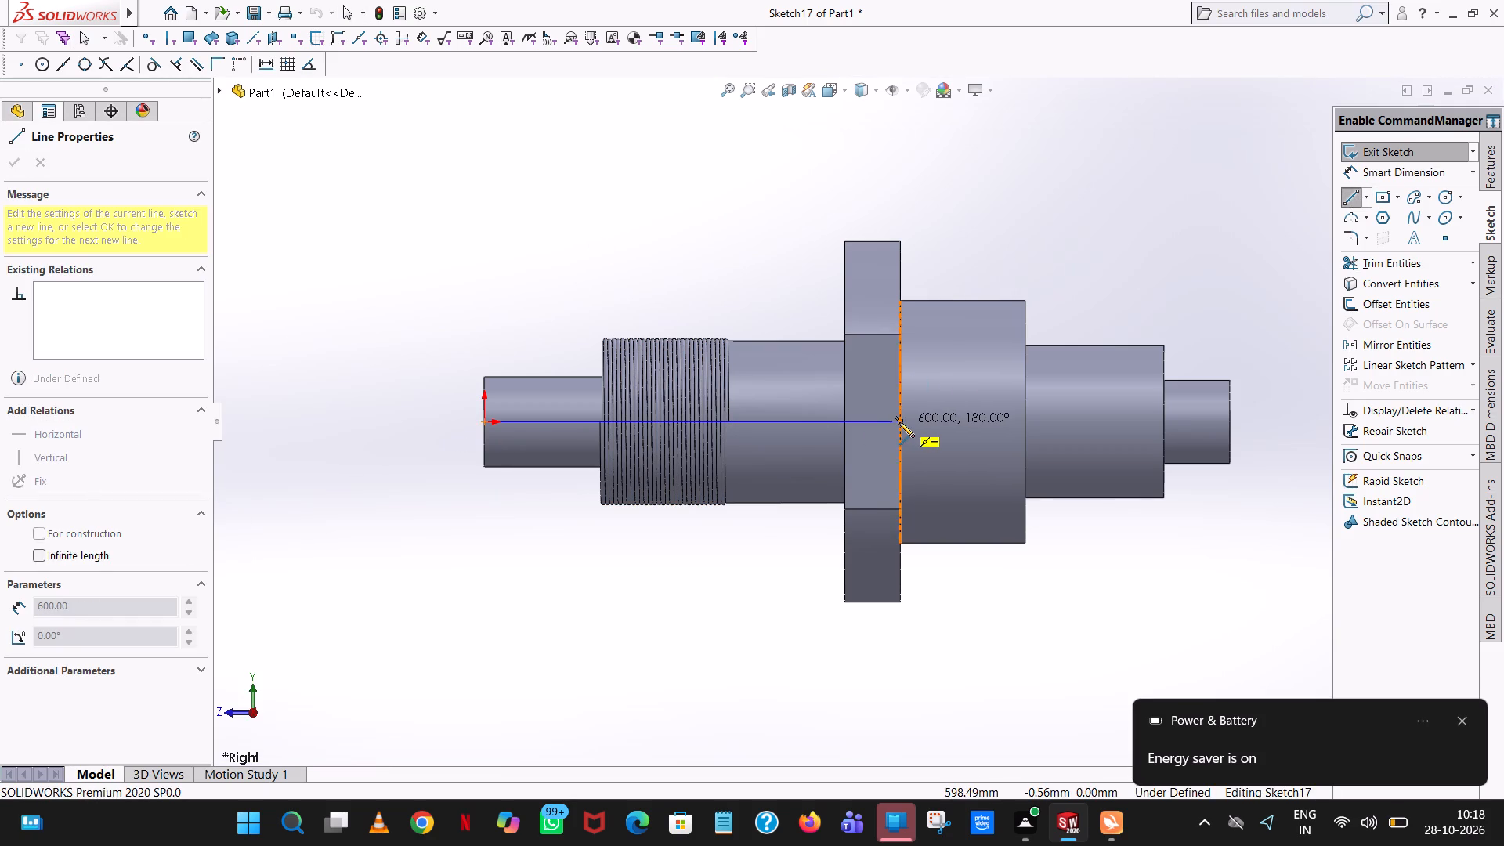
pyautogui.click(899, 422)
pyautogui.scroll(-4, 902, 351)
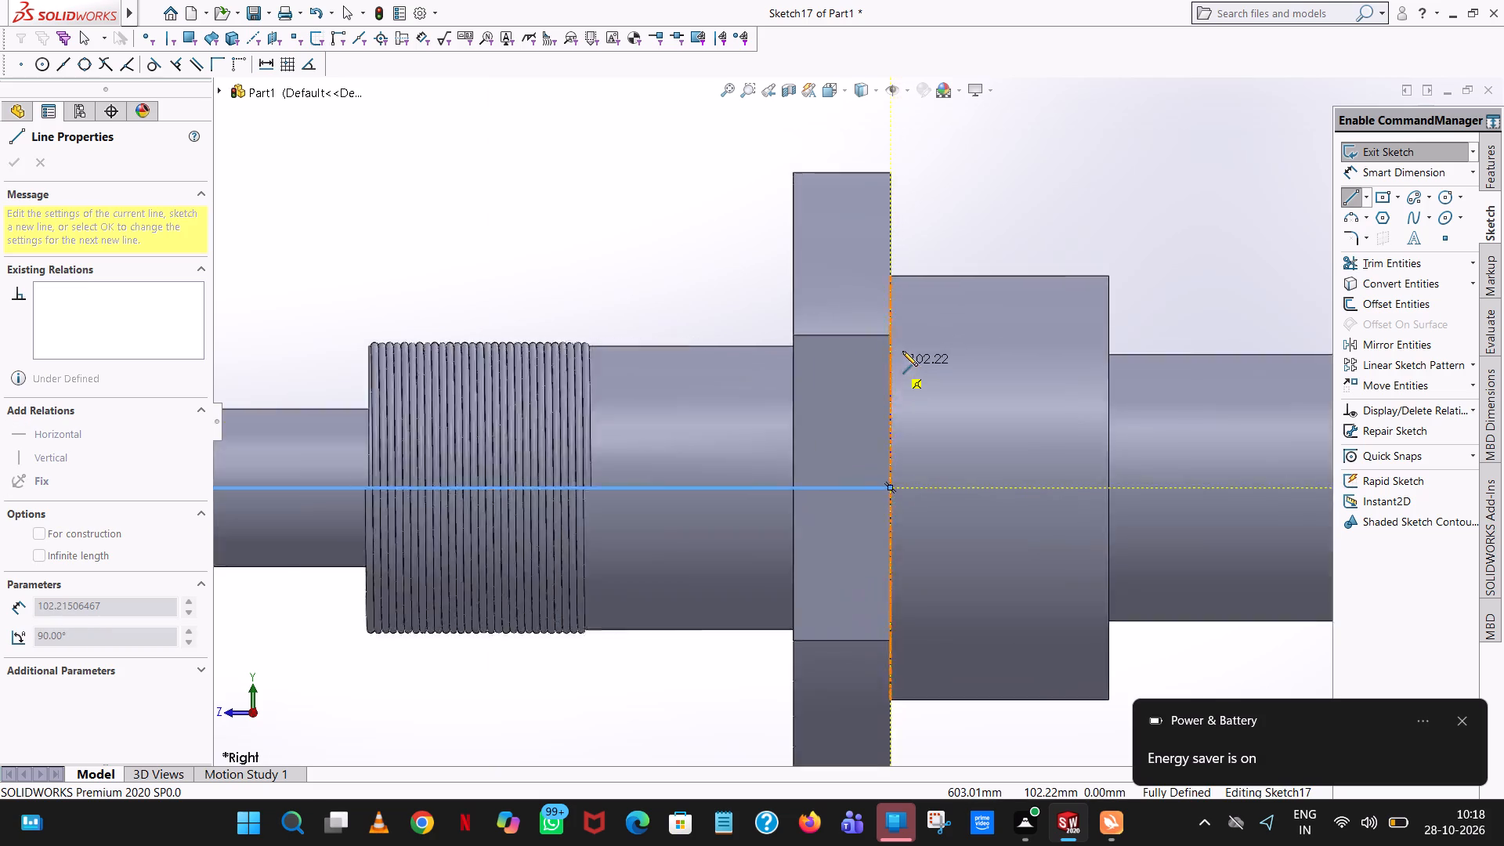
pyautogui.scroll(-5, 902, 351)
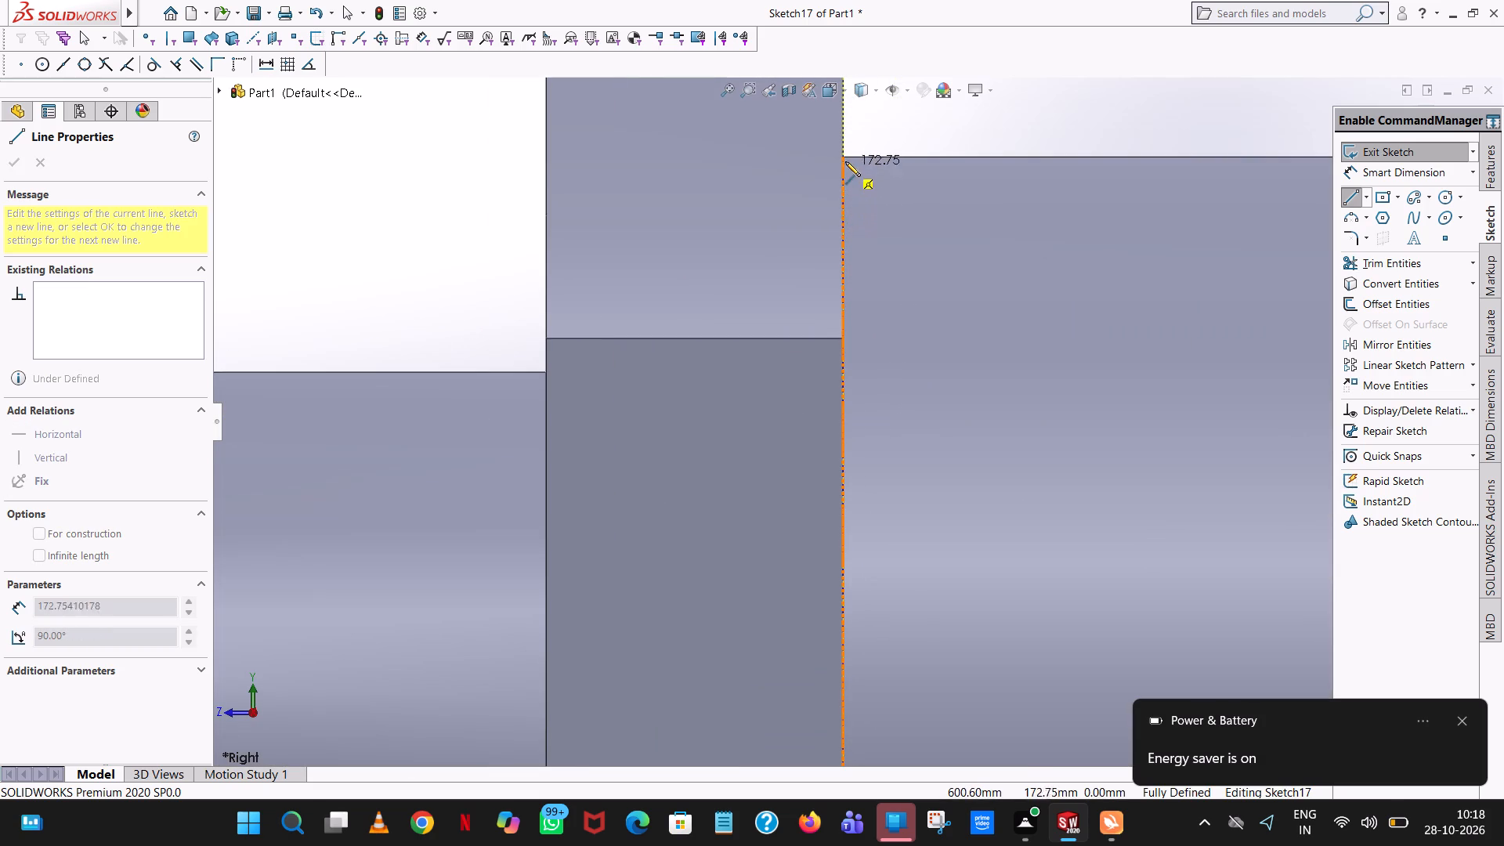
pyautogui.scroll(-9, 843, 157)
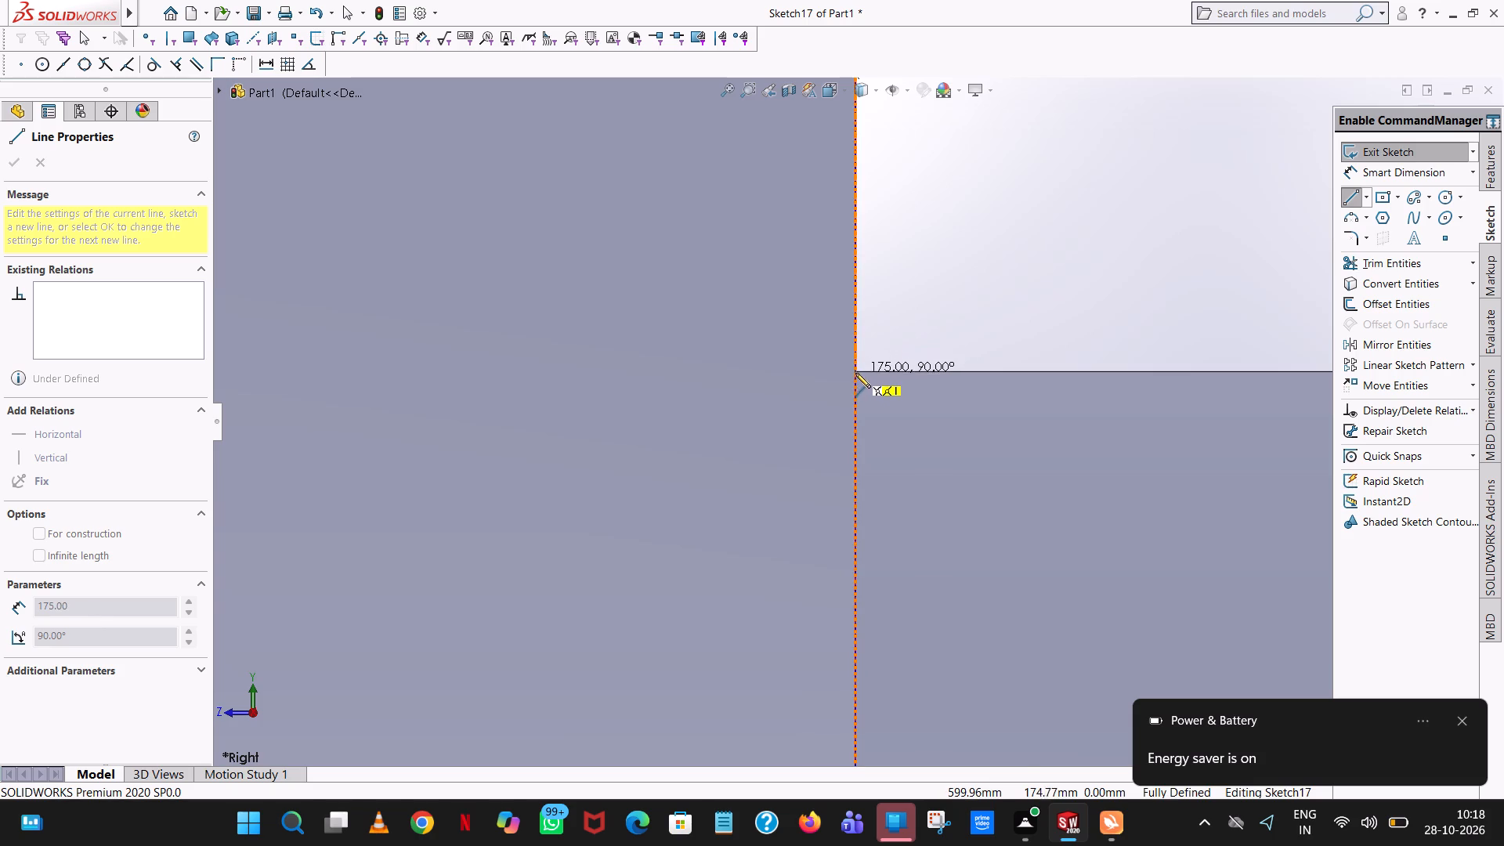
pyautogui.scroll(-8, 859, 363)
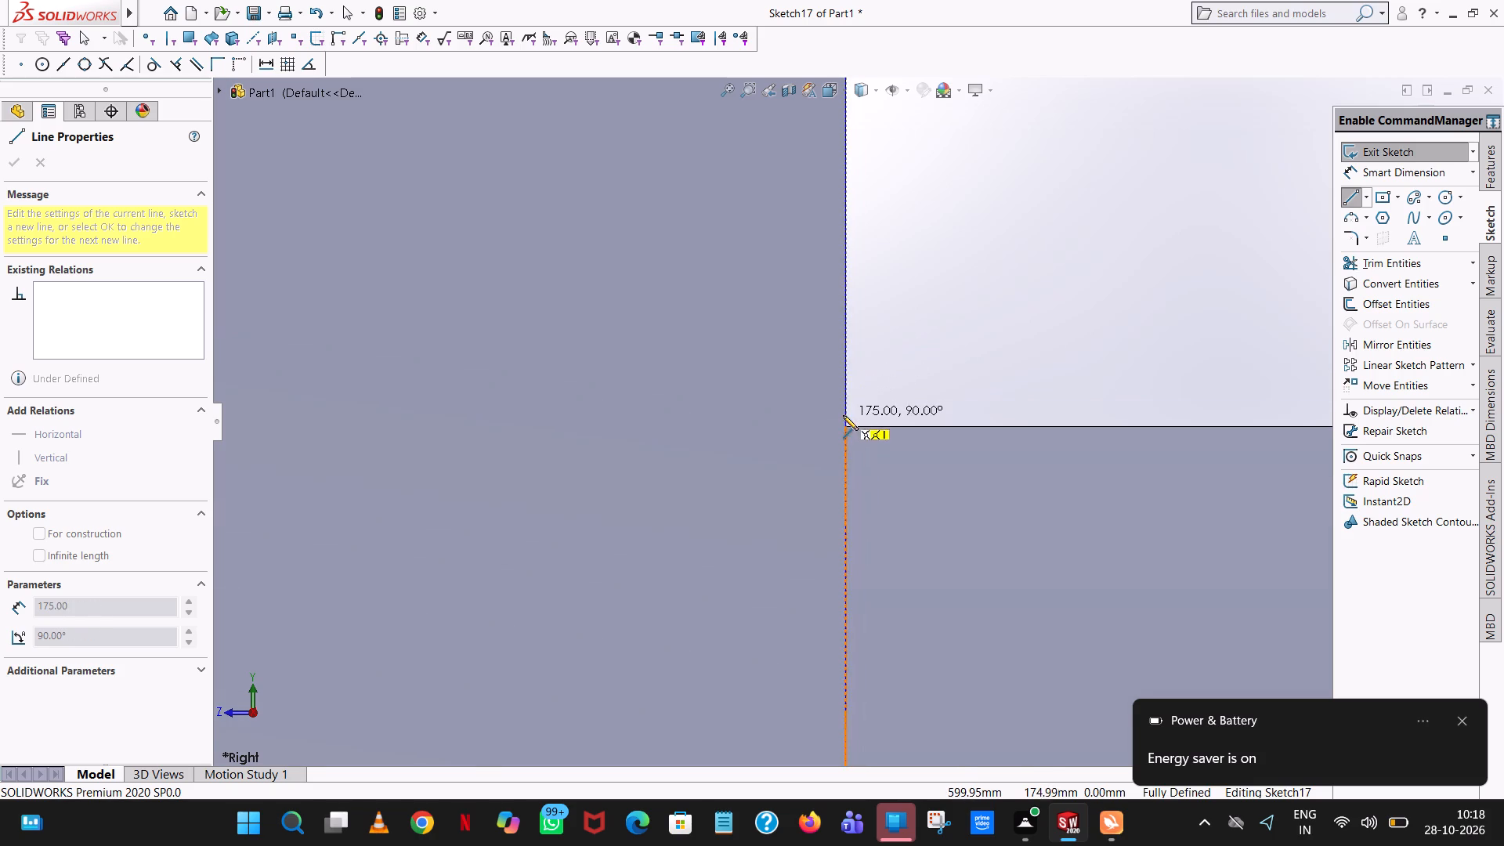
pyautogui.scroll(-8, 847, 425)
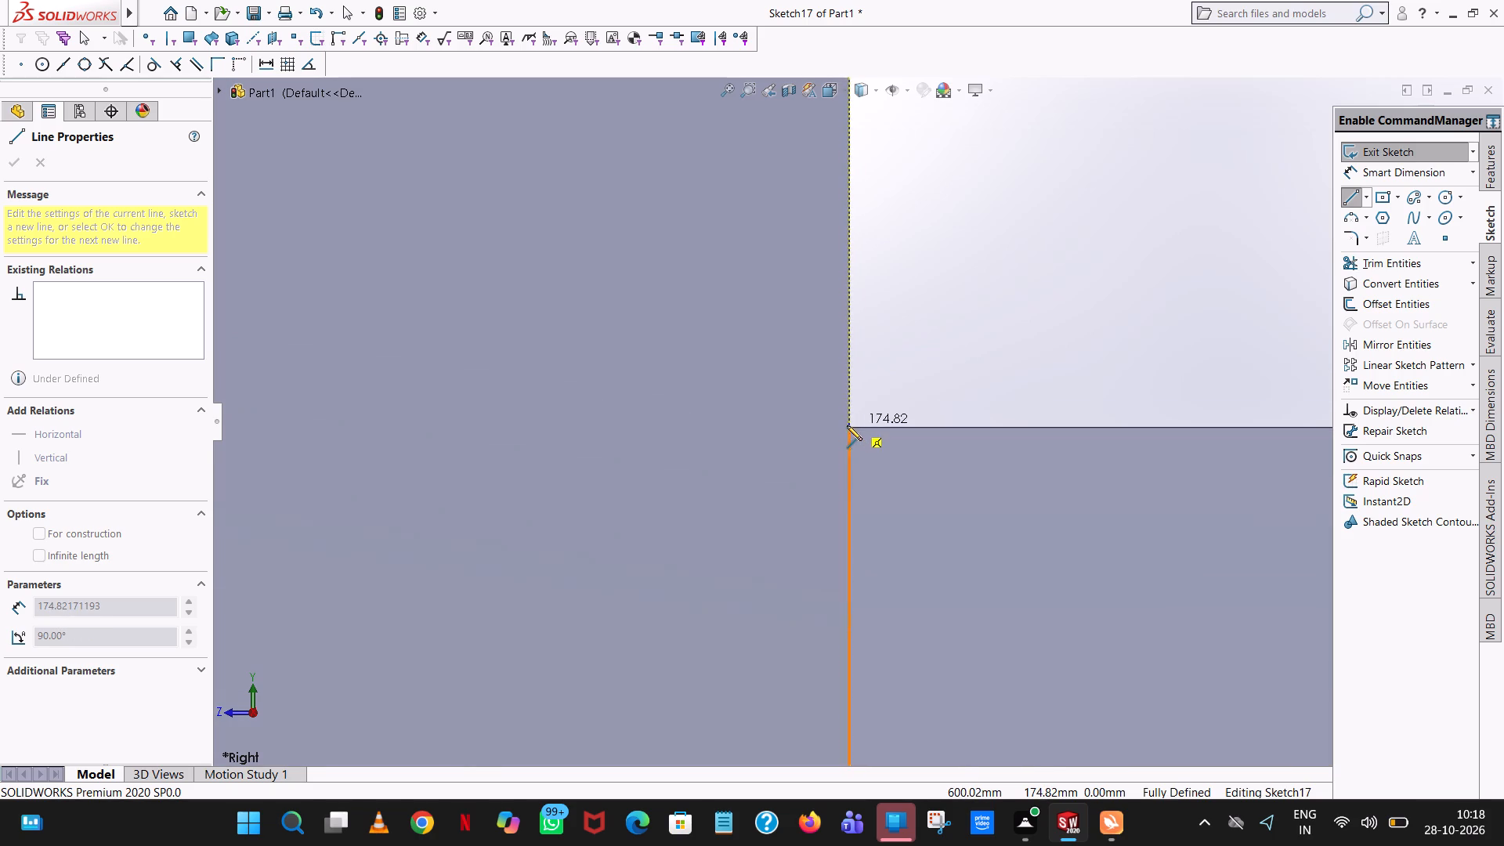
pyautogui.scroll(-17, 847, 425)
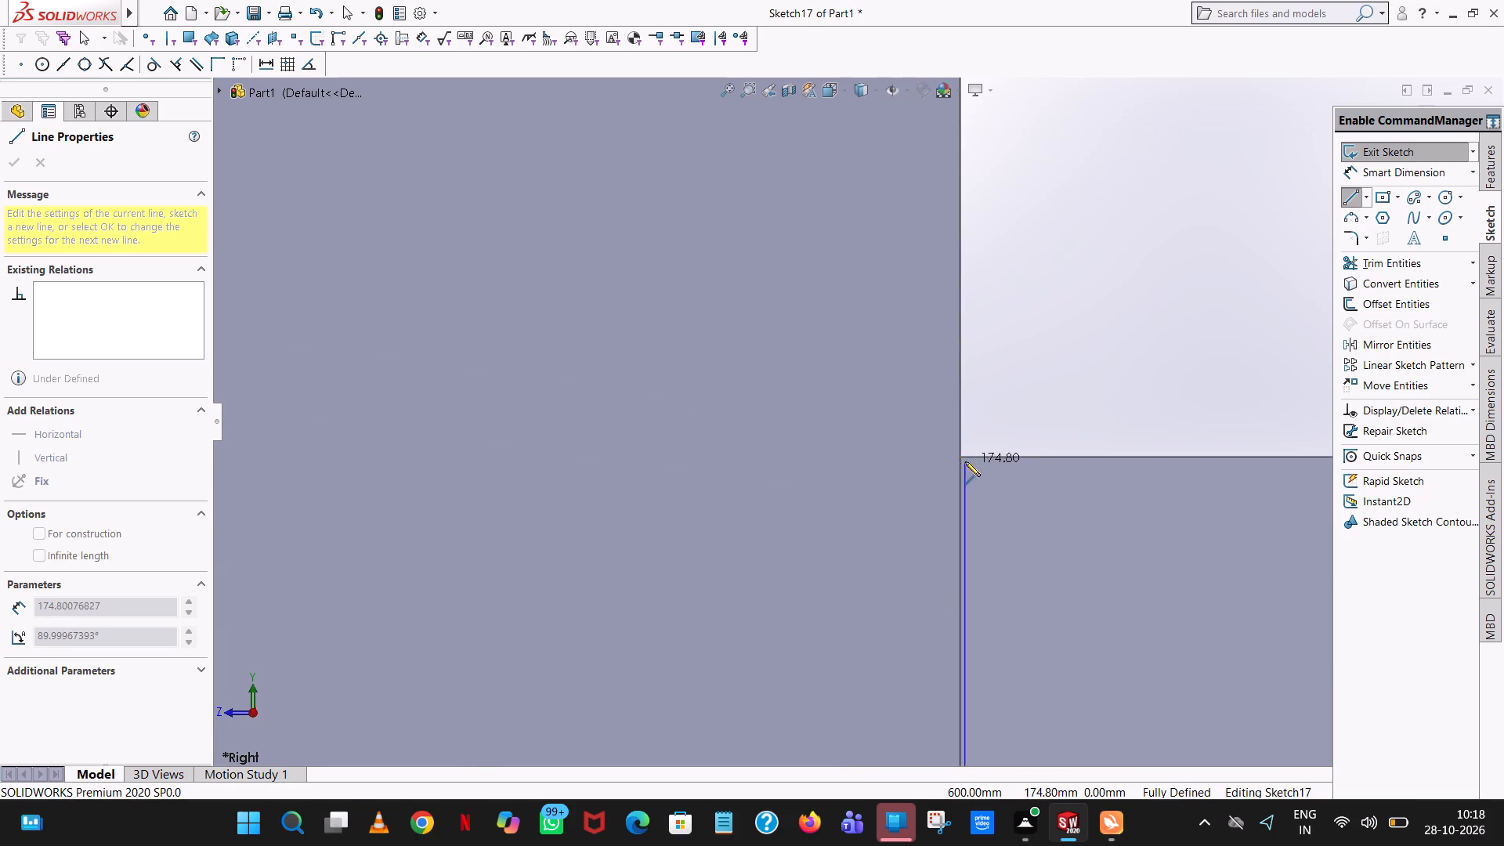
pyautogui.click(960, 455)
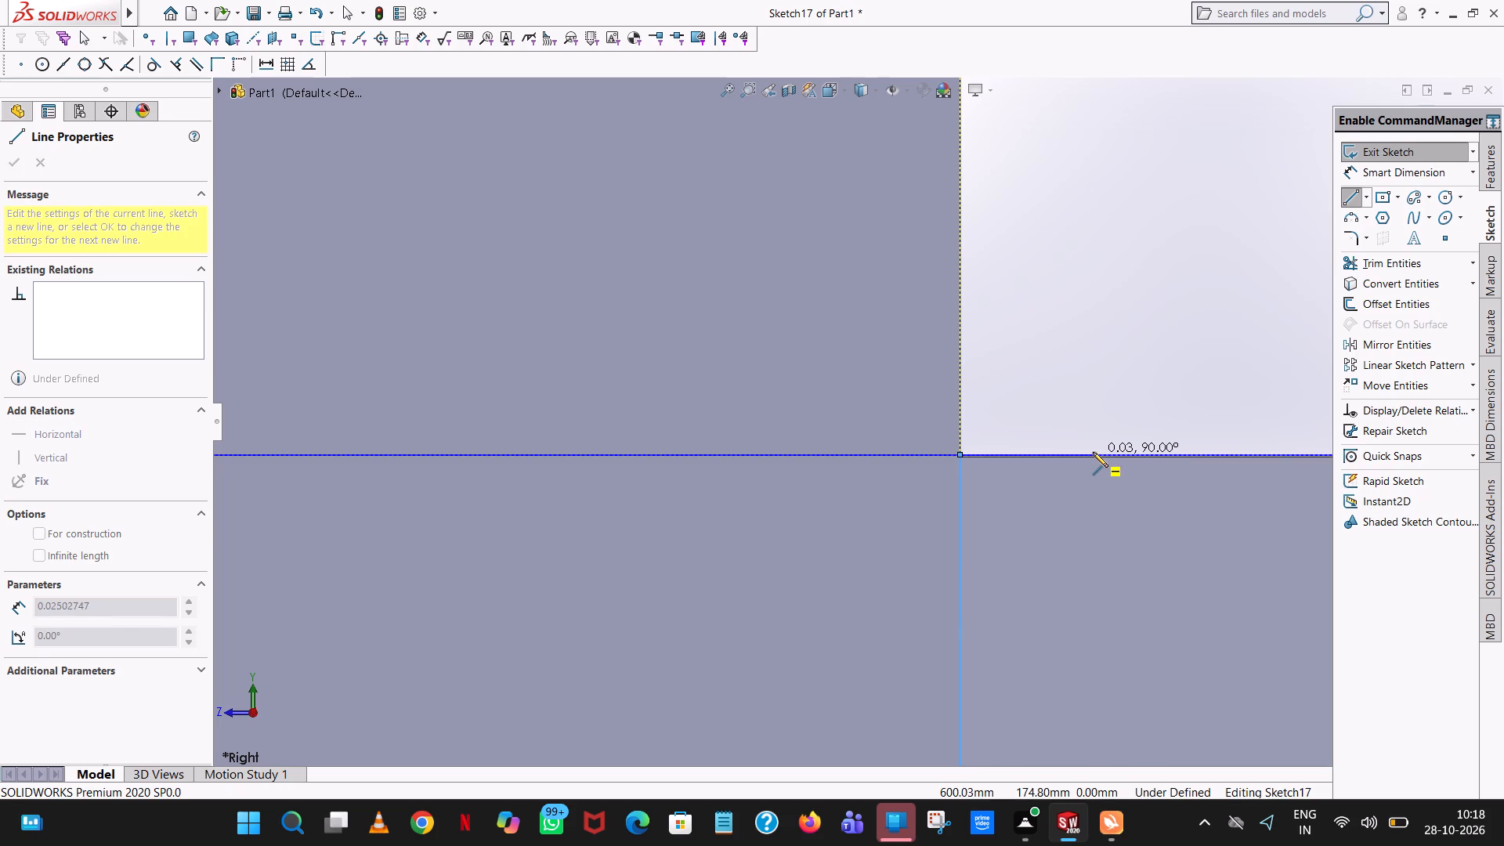
# Continue the chain with a 5 mm horizontal line along the larger boss's edge away from the flange and an 8 mm vertical line downward.
pyautogui.click(1038, 454)
pyautogui.press('5')
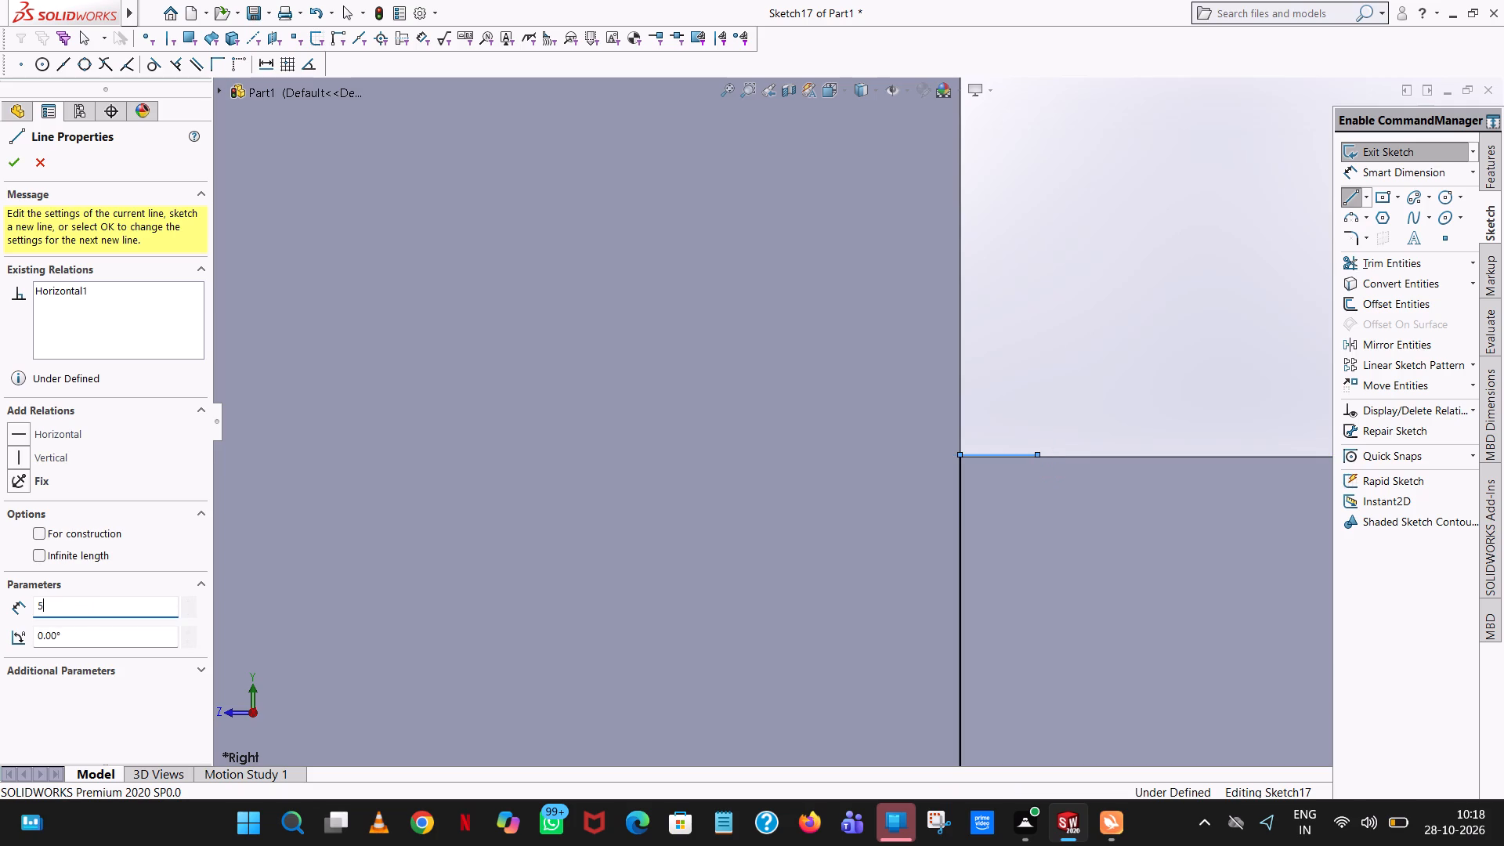
pyautogui.press('Return')
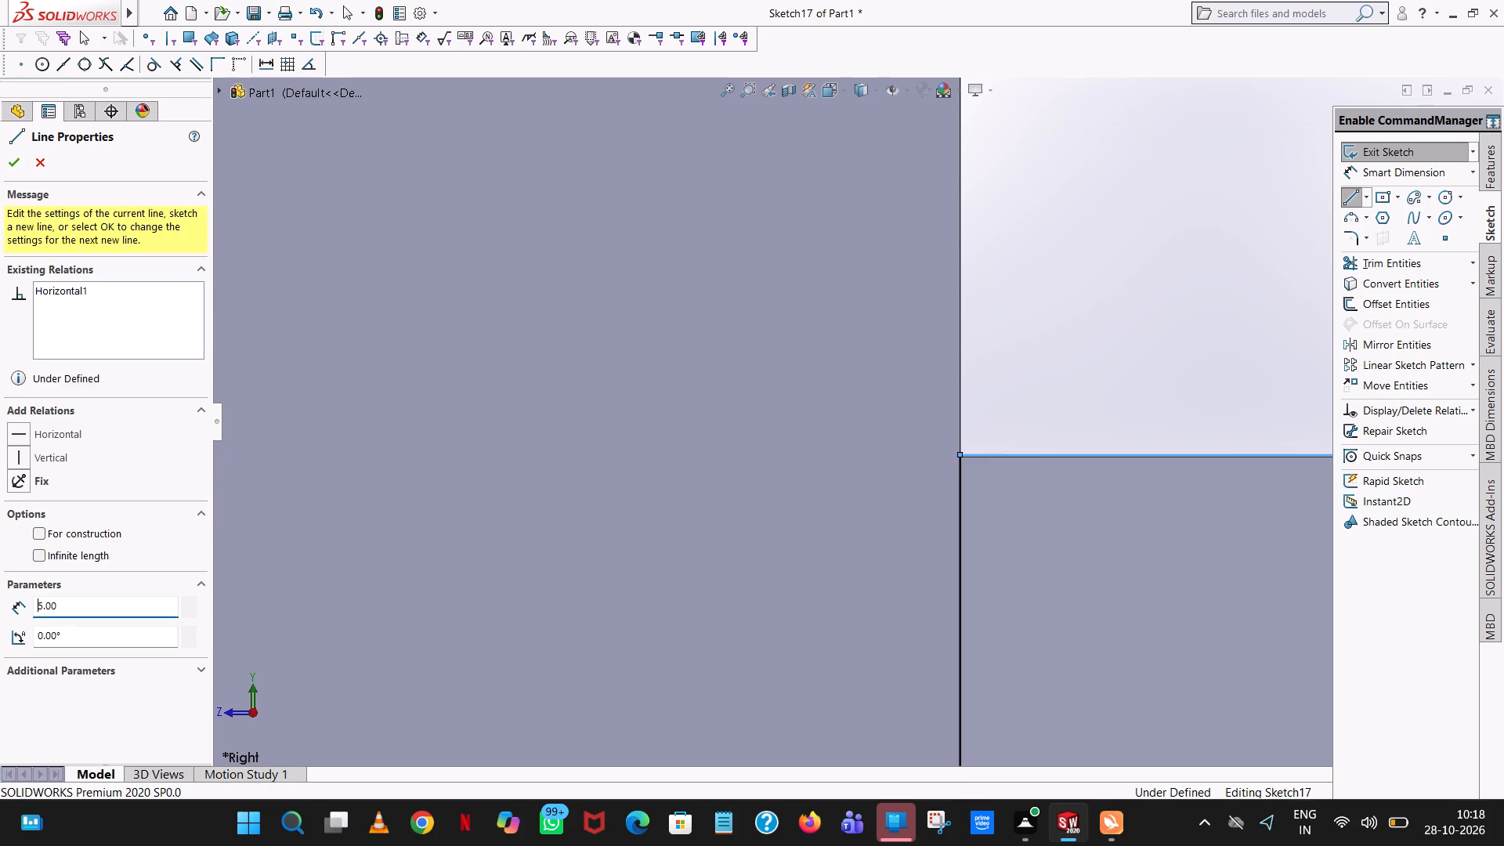
pyautogui.scroll(5, 1038, 454)
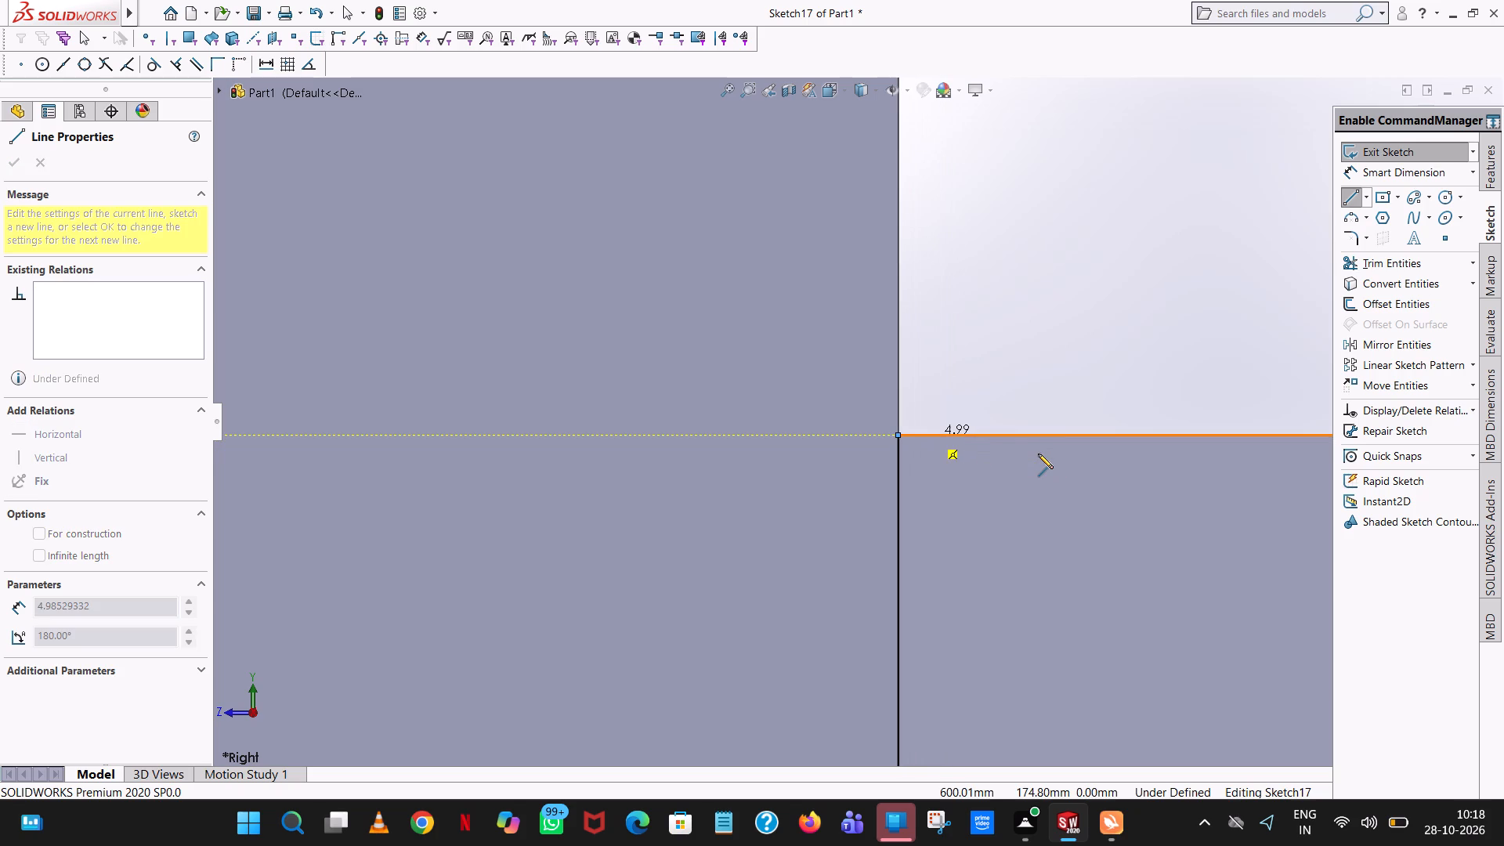
pyautogui.scroll(3, 1038, 454)
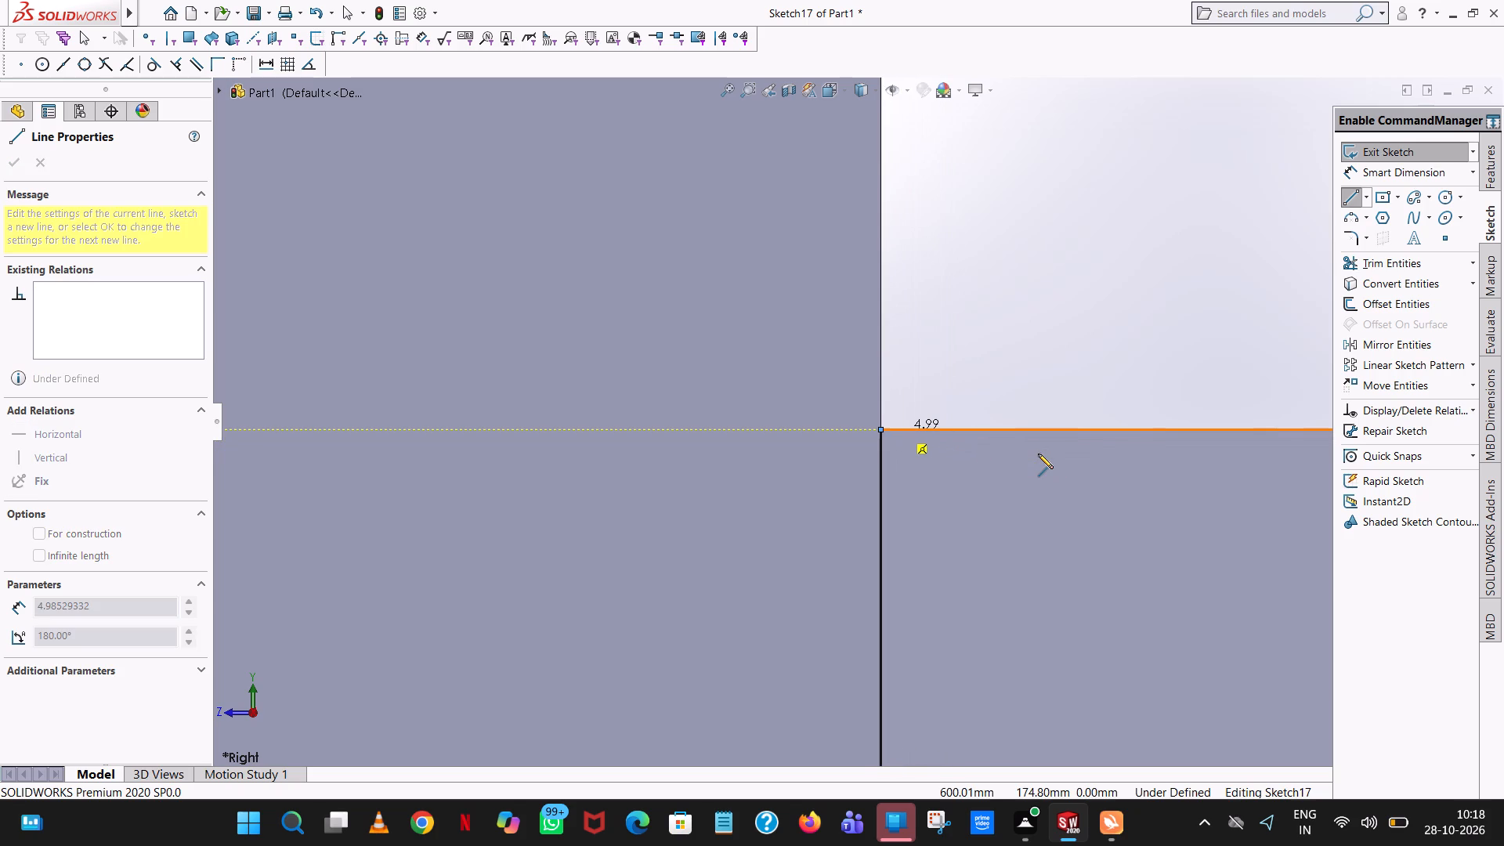
pyautogui.scroll(8, 1038, 454)
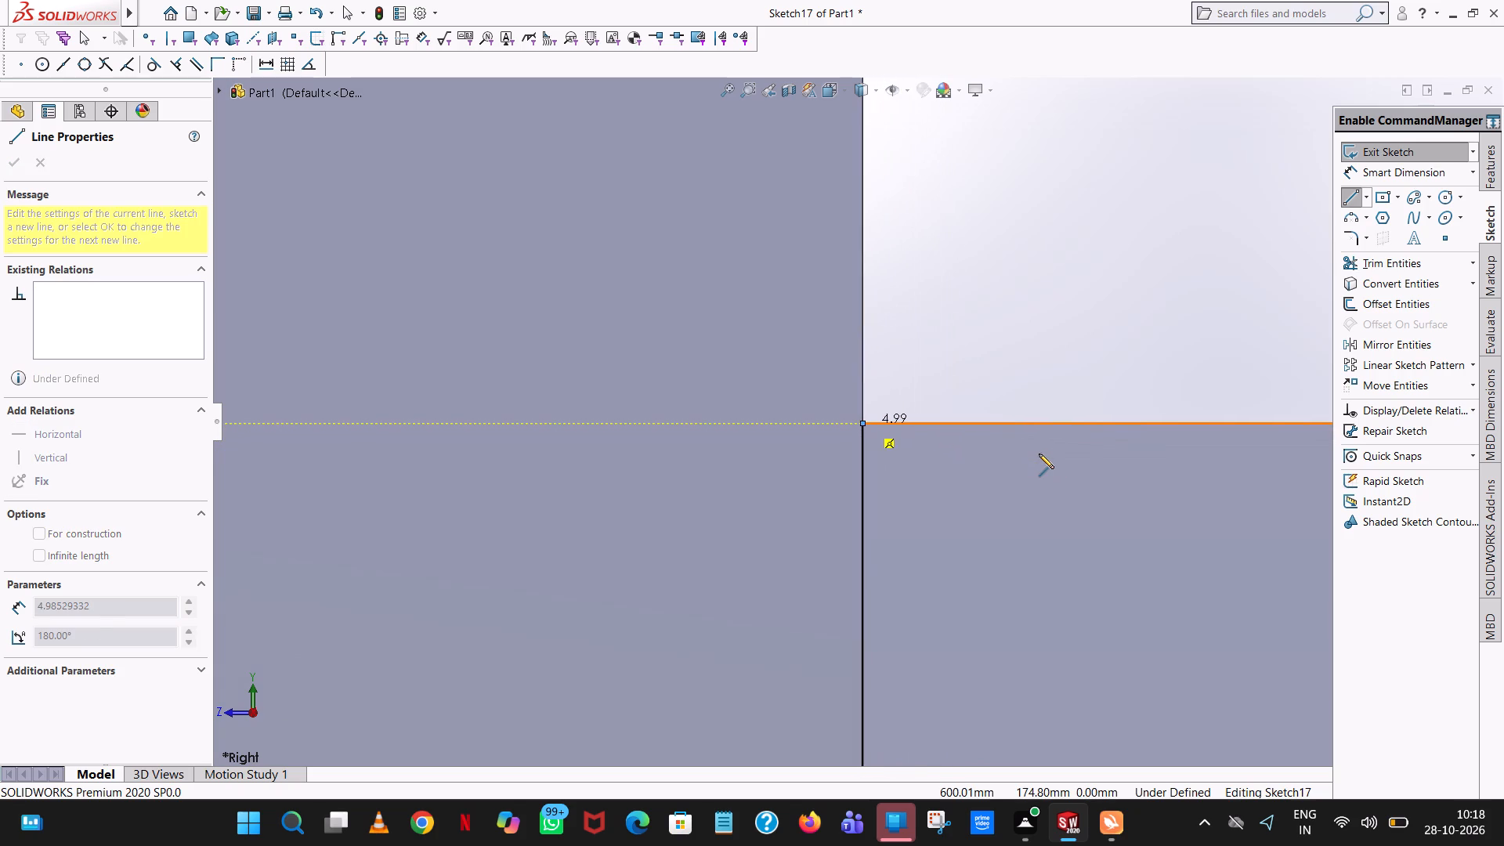
pyautogui.scroll(11, 1138, 428)
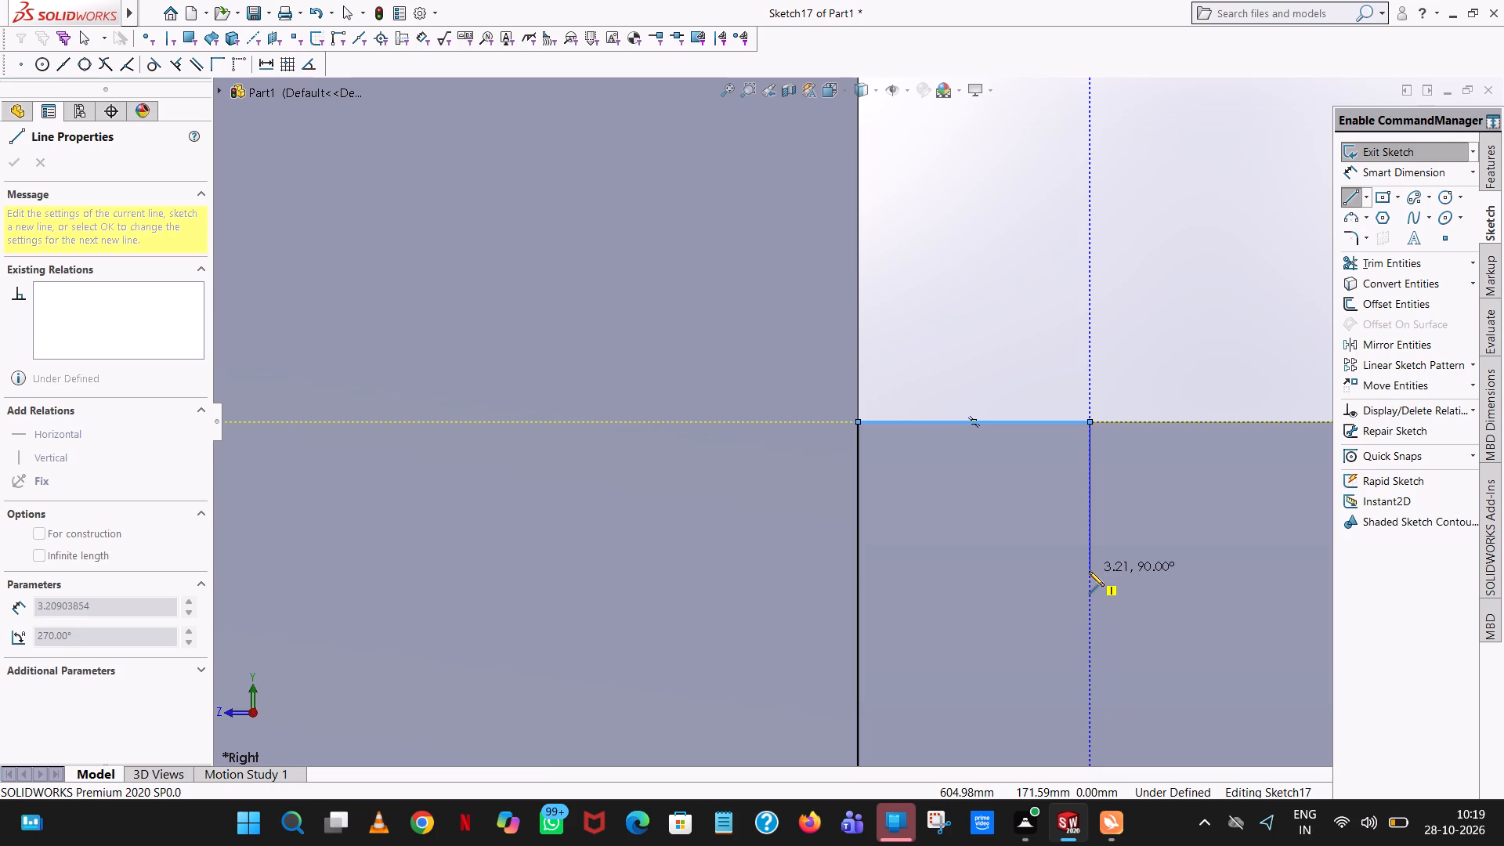
pyautogui.click(1089, 571)
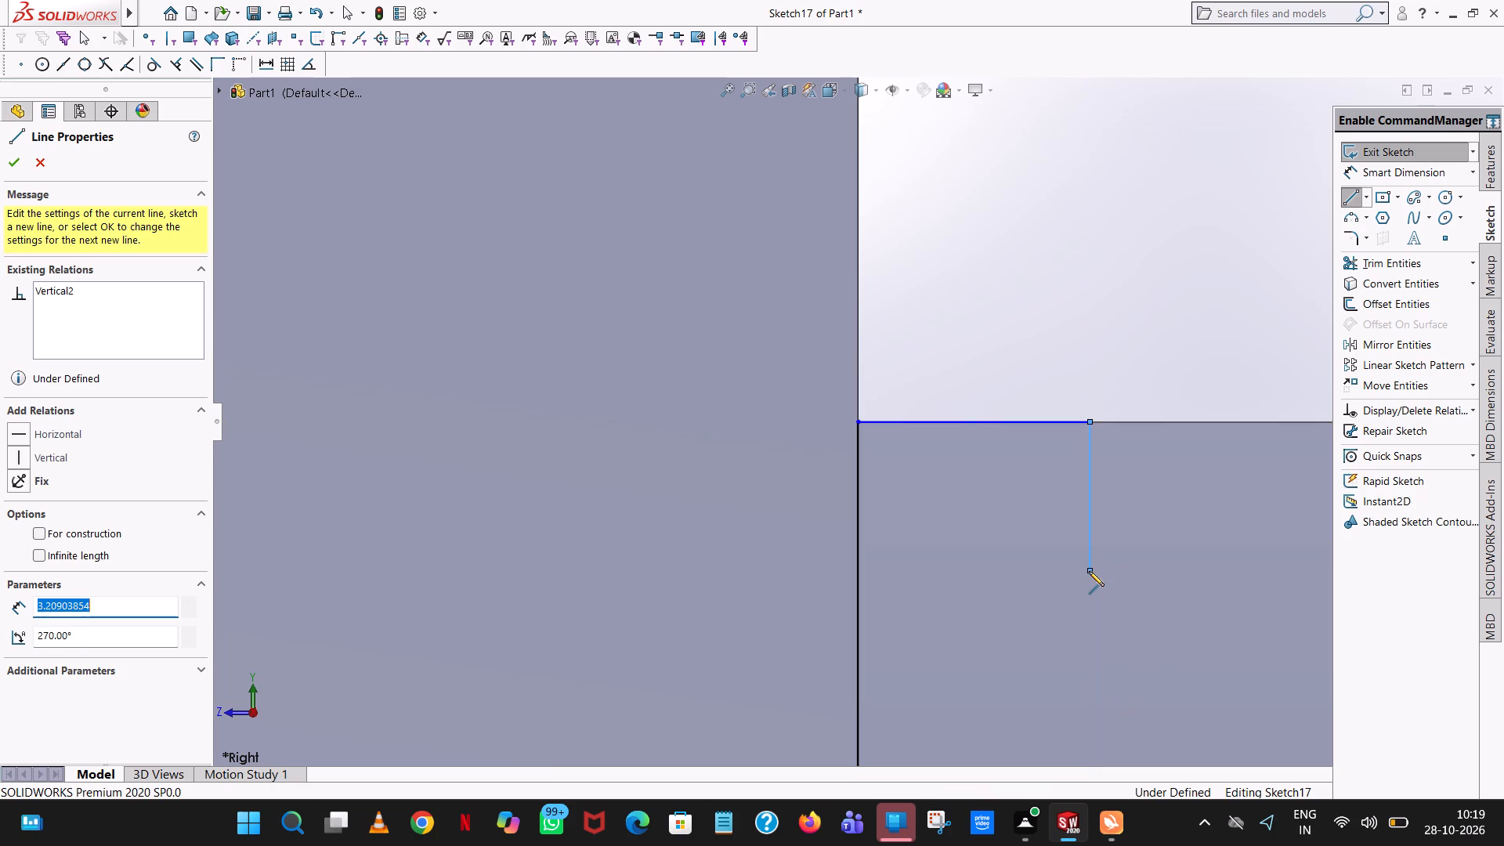
pyautogui.press('8')
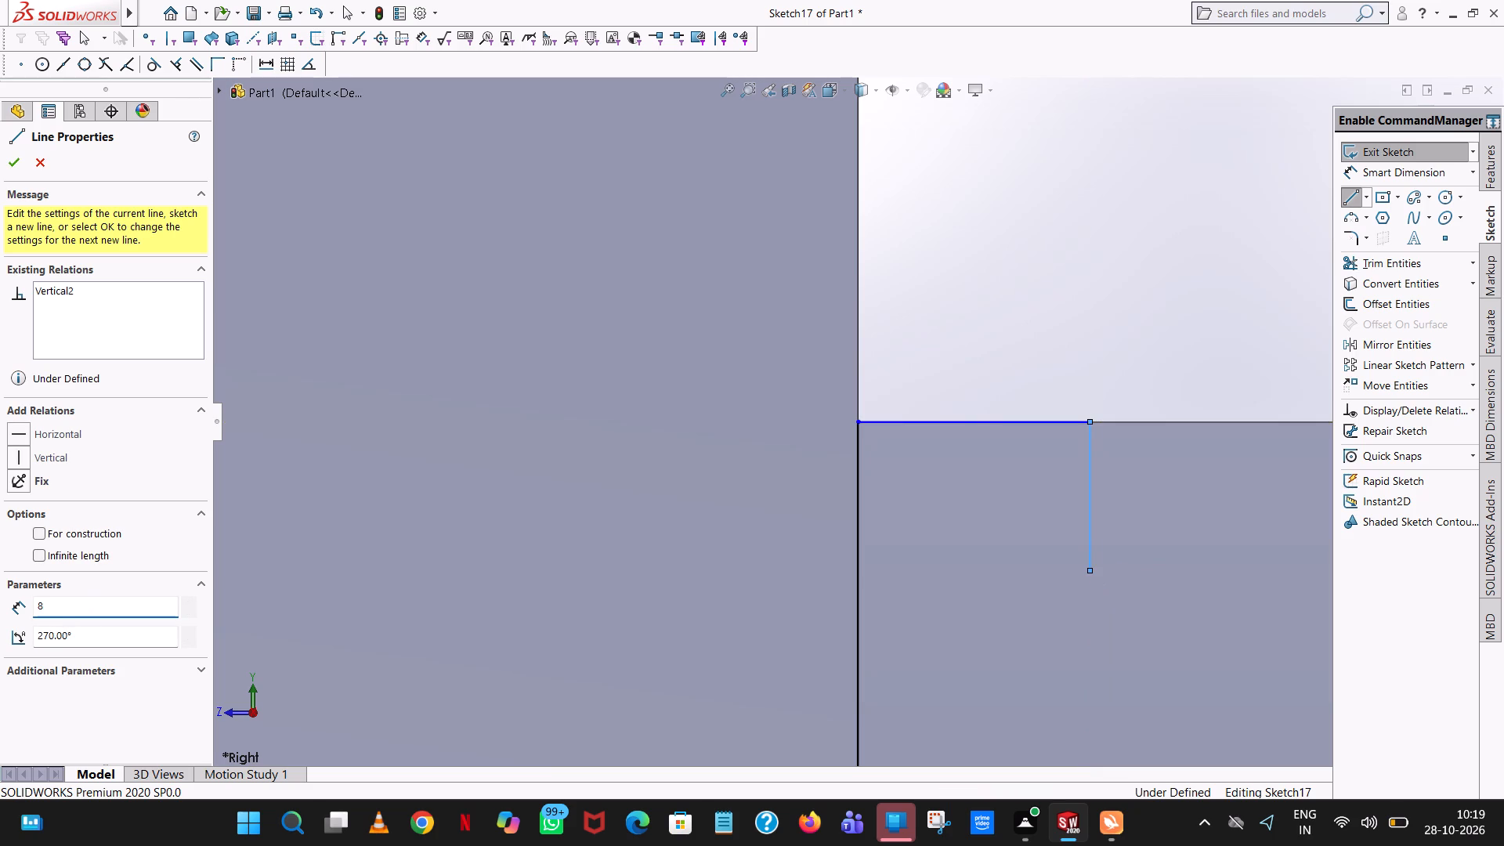
pyautogui.press('Return')
# Close the small notch profile with a 5 mm horizontal line back to the flange face and end the line chain.
pyautogui.scroll(3, 1089, 570)
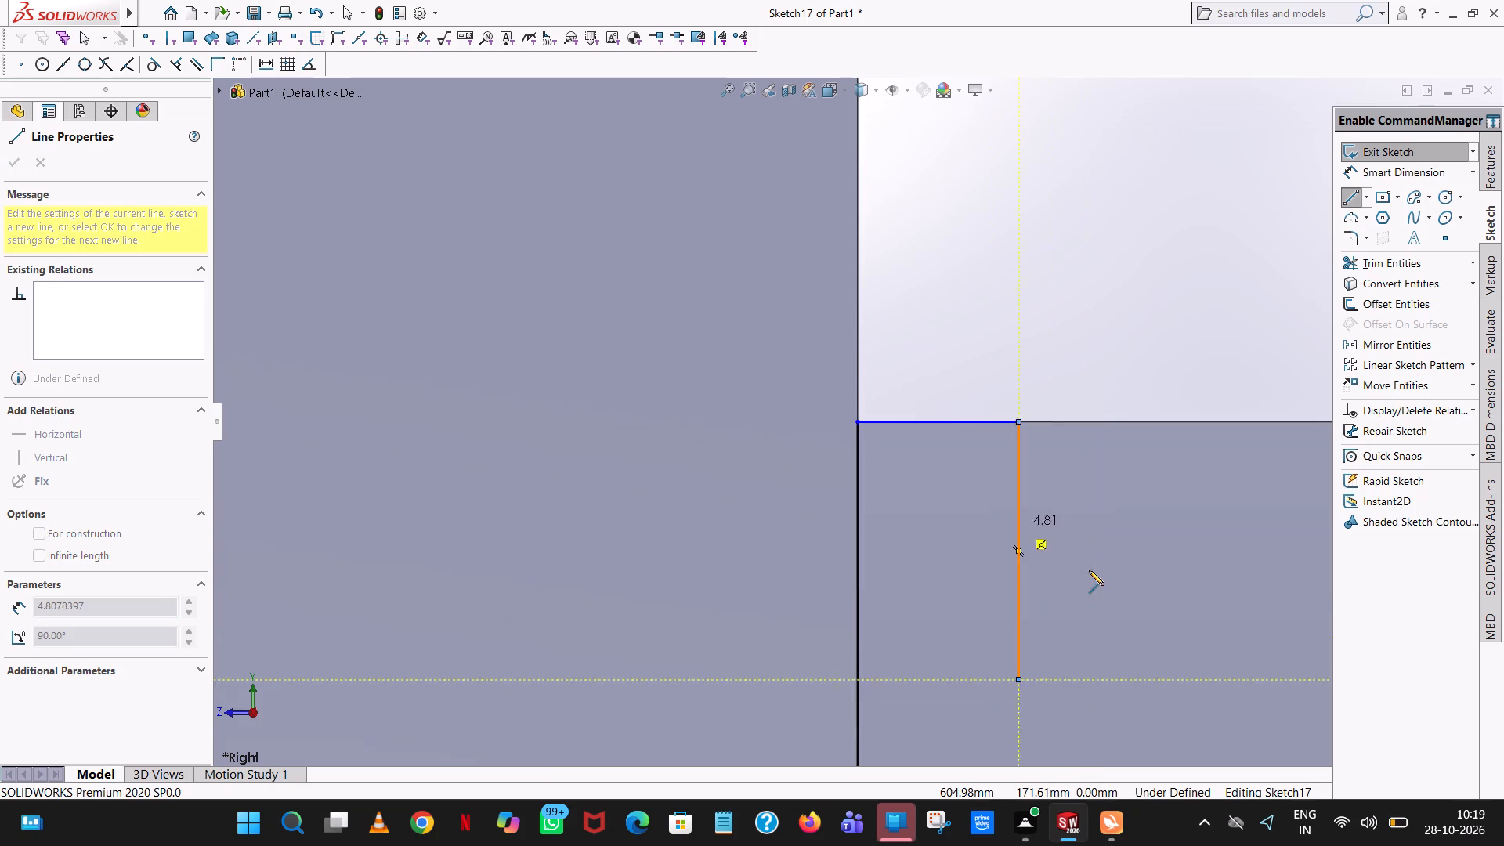
pyautogui.scroll(1, 1089, 570)
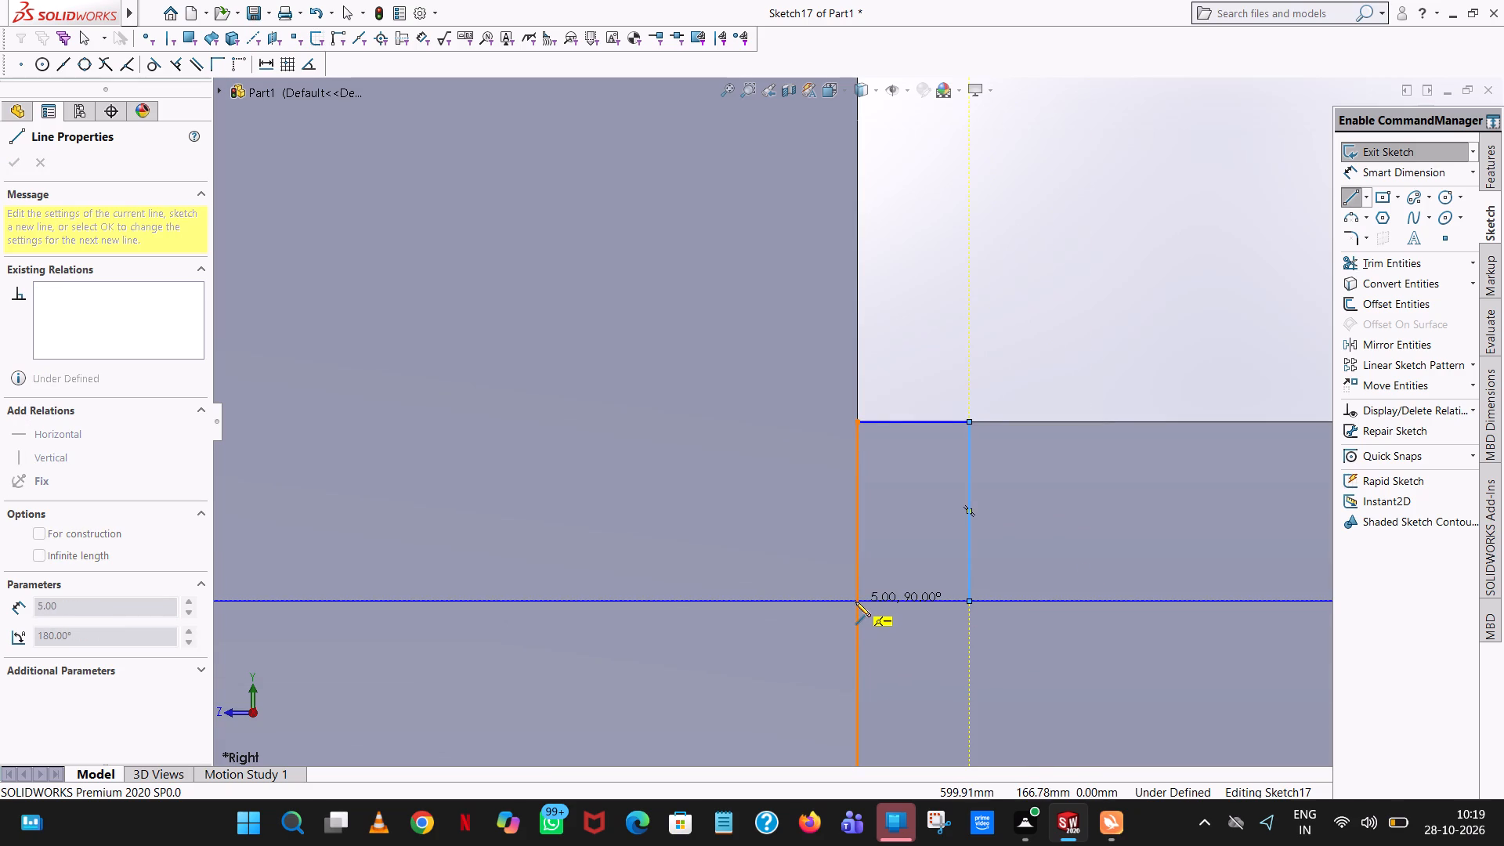
pyautogui.click(855, 601)
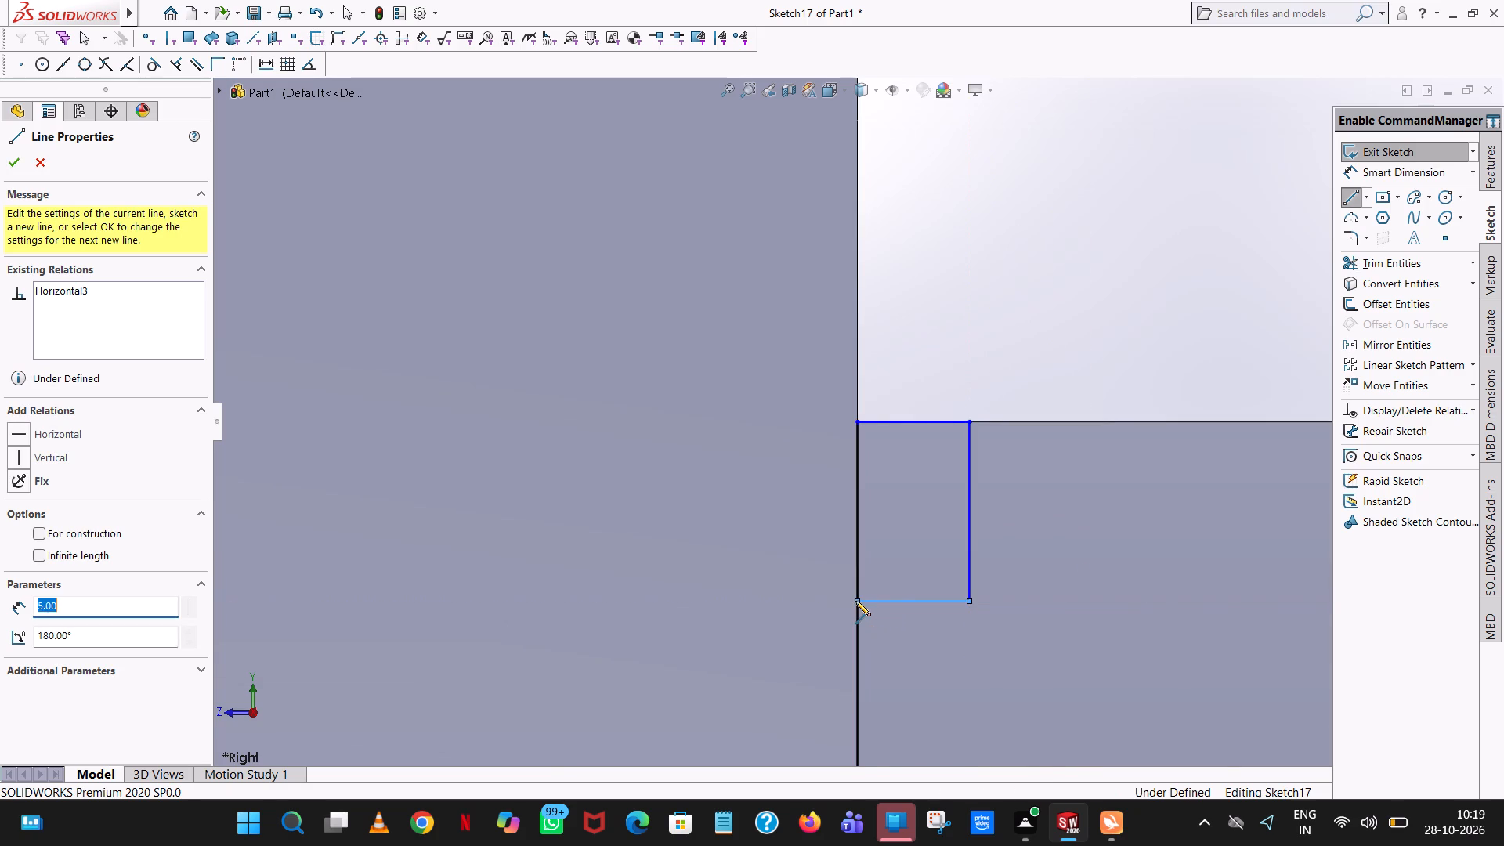
pyautogui.rightClick(855, 601)
pyautogui.click(912, 620)
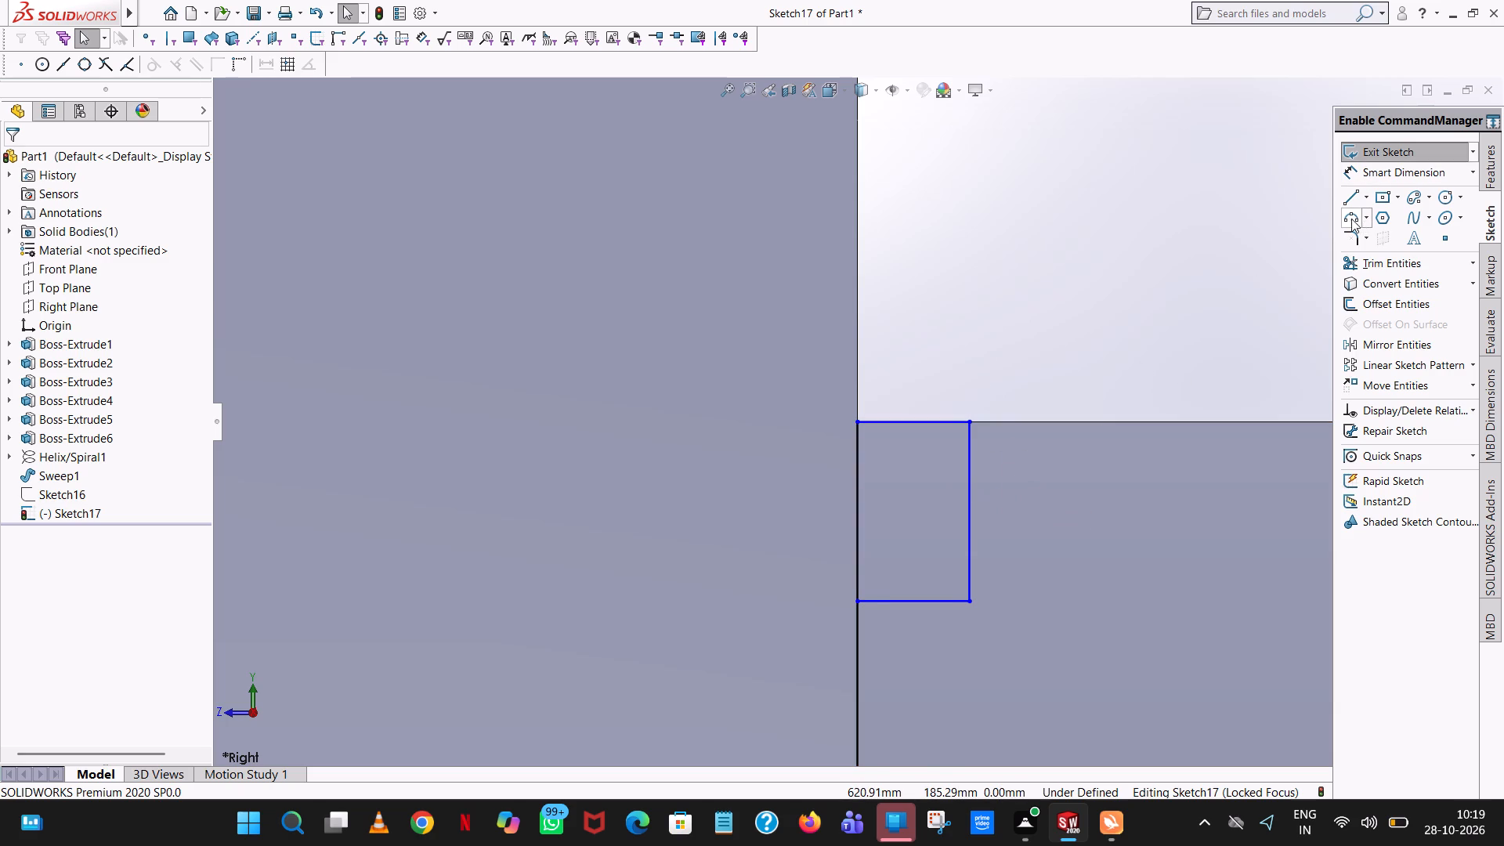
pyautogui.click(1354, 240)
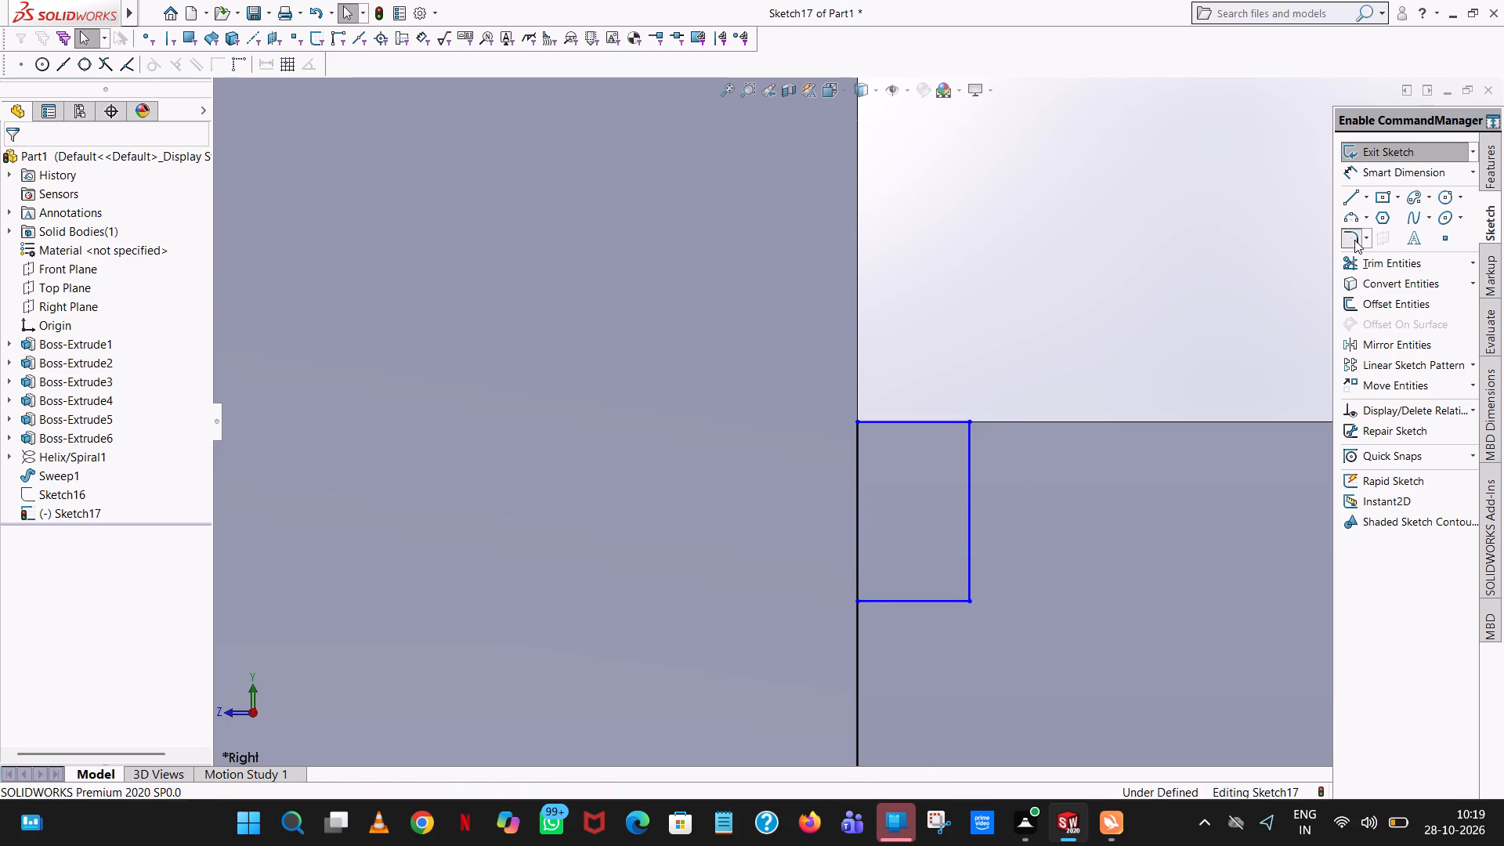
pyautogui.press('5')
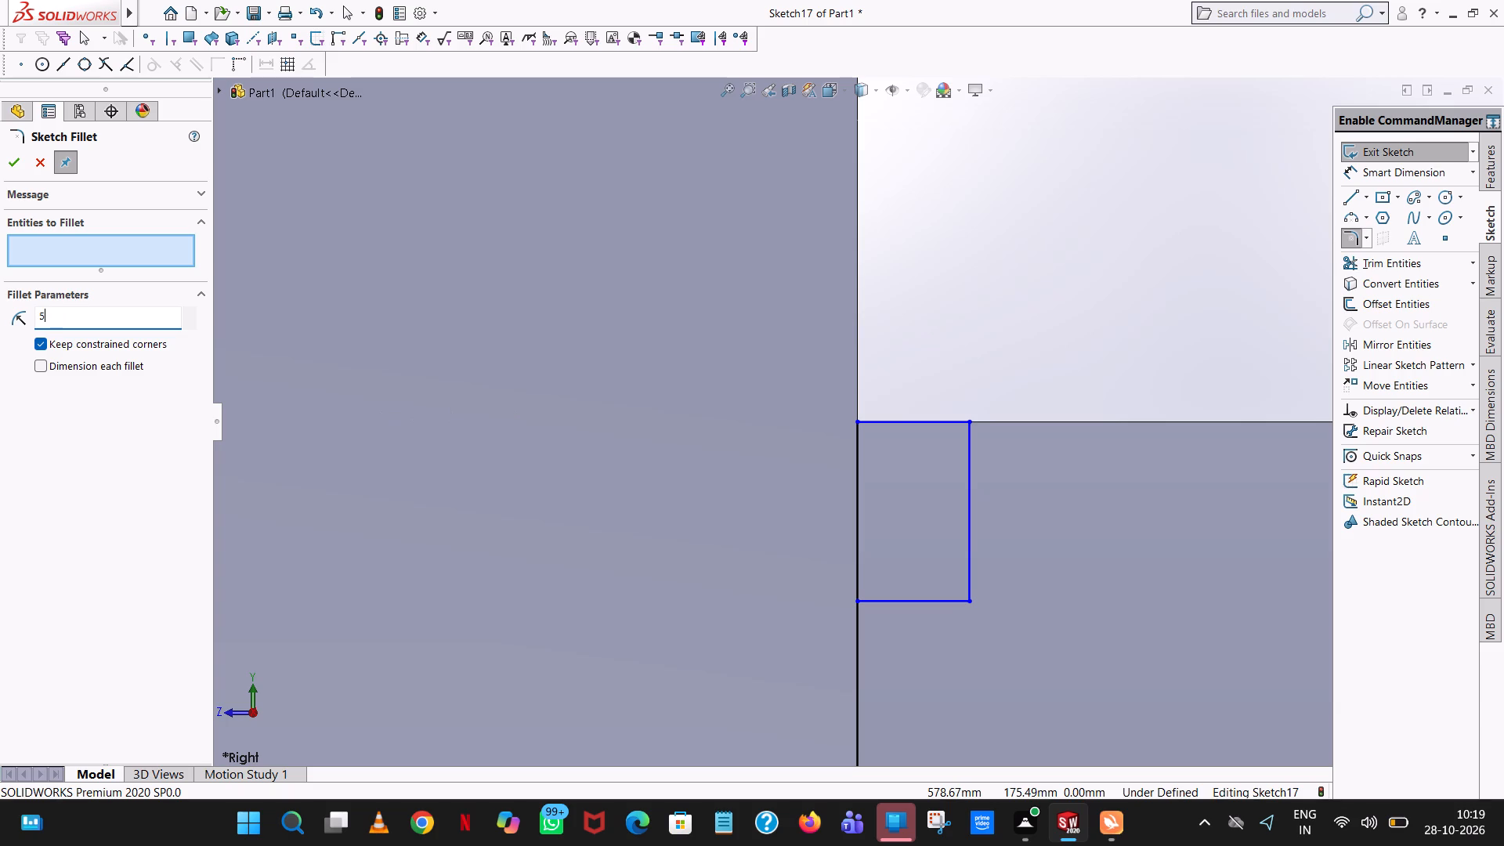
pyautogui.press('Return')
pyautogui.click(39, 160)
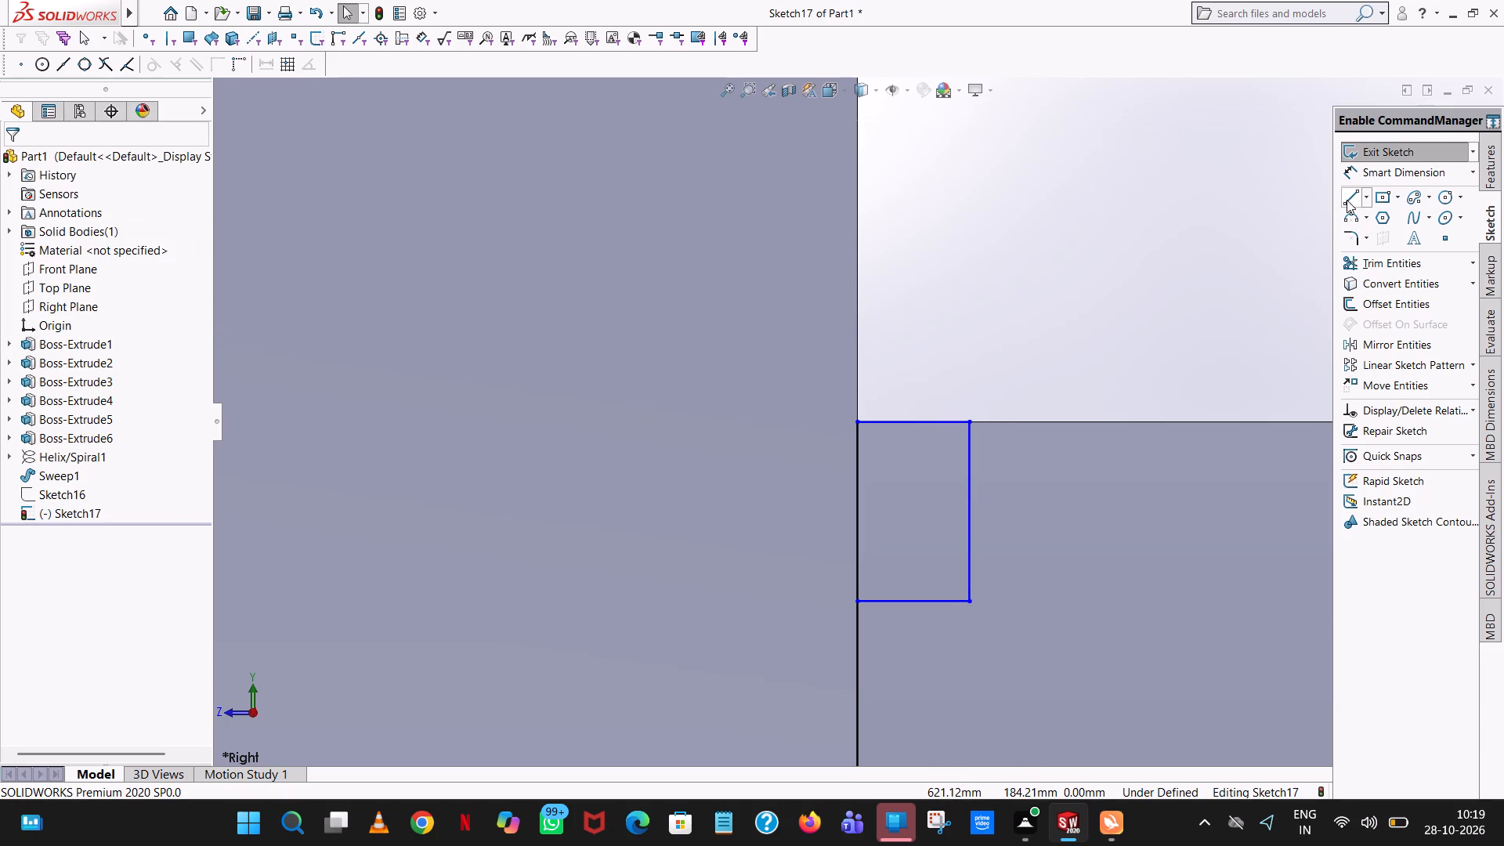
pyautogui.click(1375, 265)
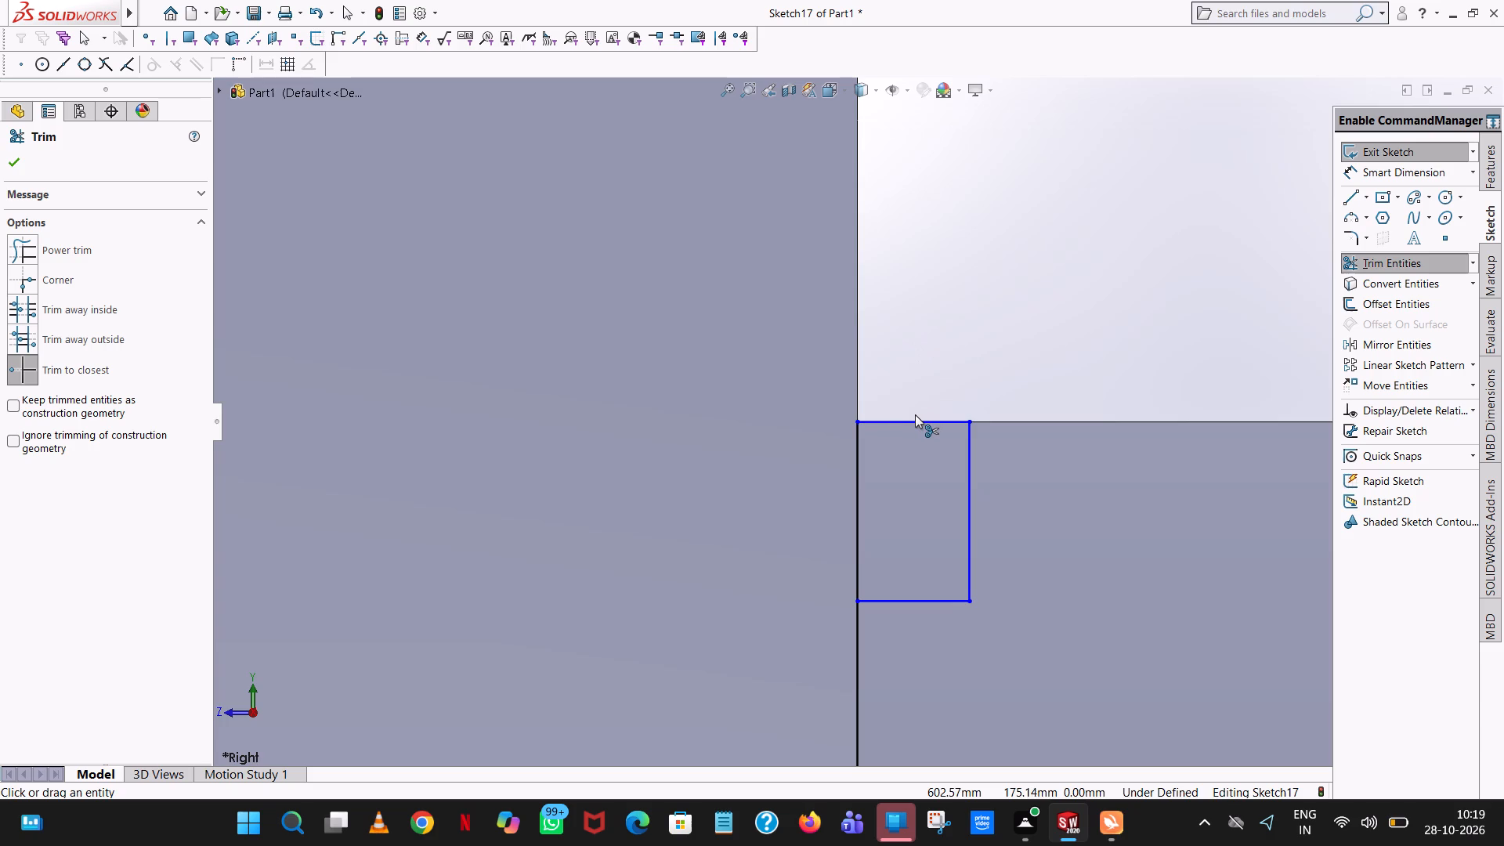
# Sketch a line about 52 mm long from the notch's outer top corner along the larger boss's edge, away from the flange.
pyautogui.click(1351, 195)
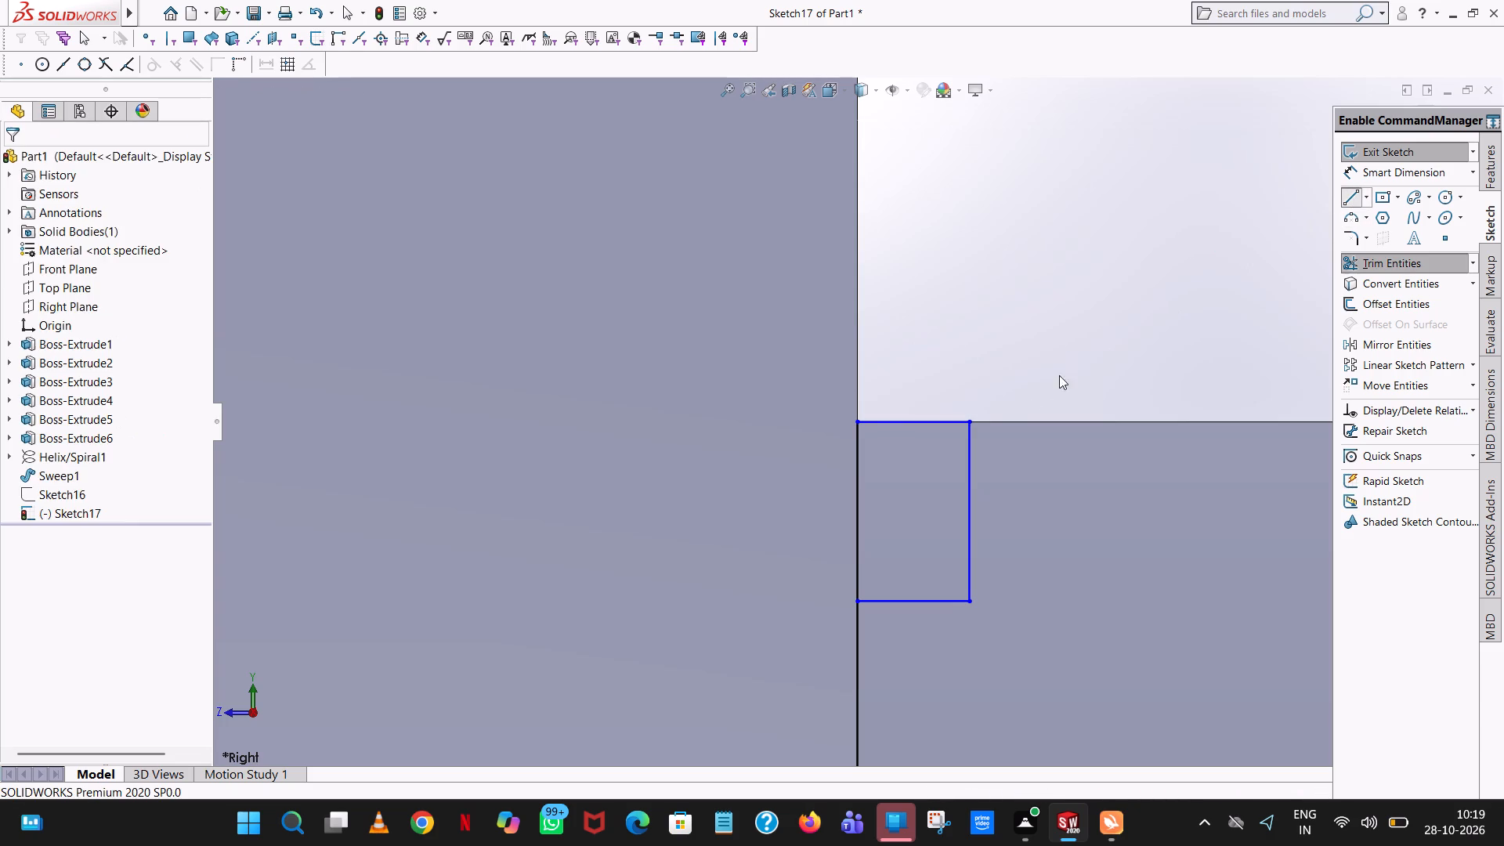
pyautogui.click(971, 419)
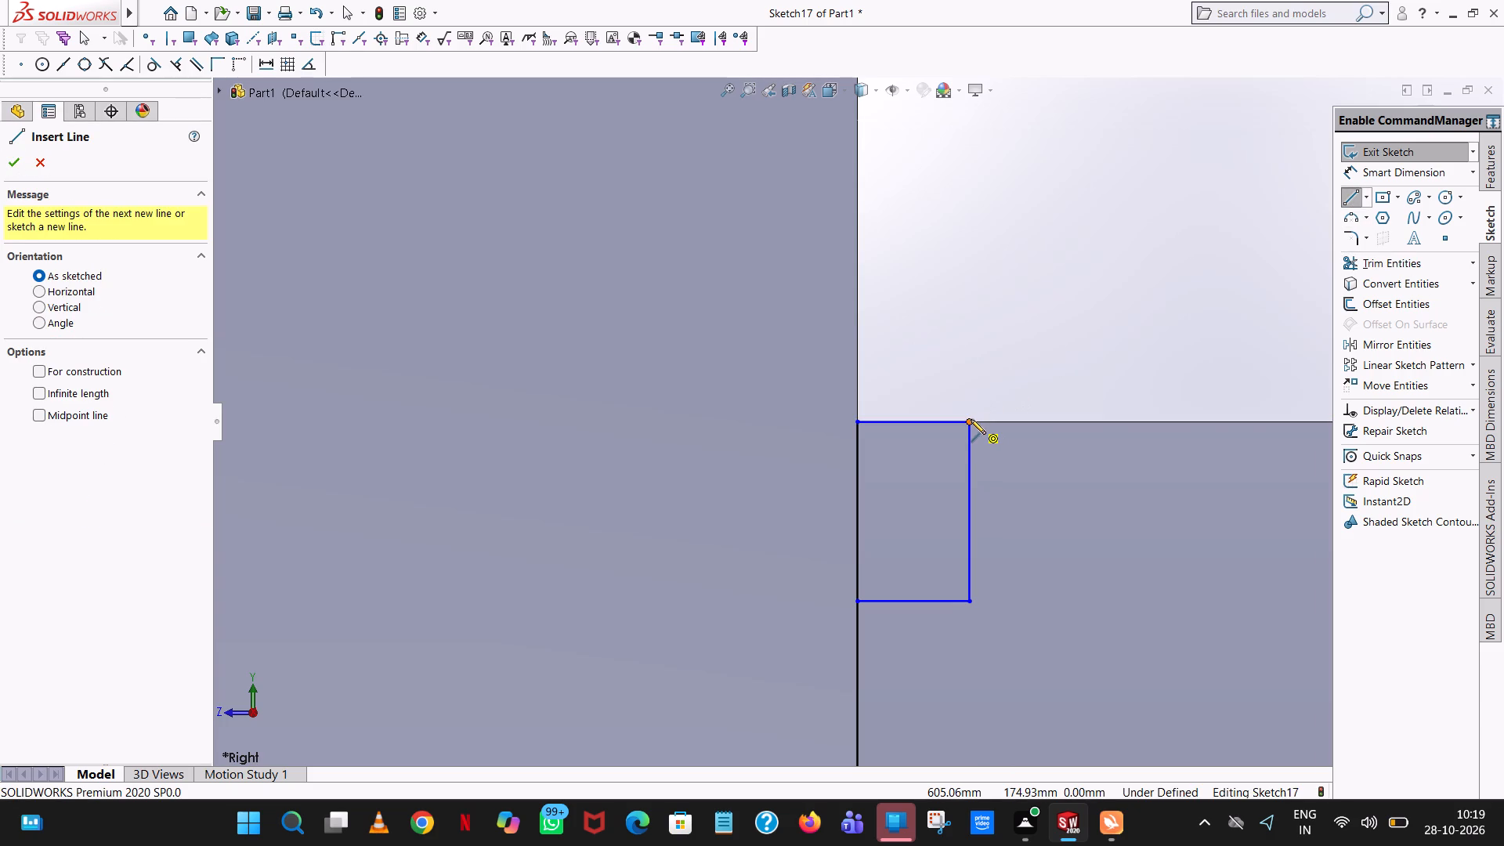
pyautogui.scroll(7, 1240, 422)
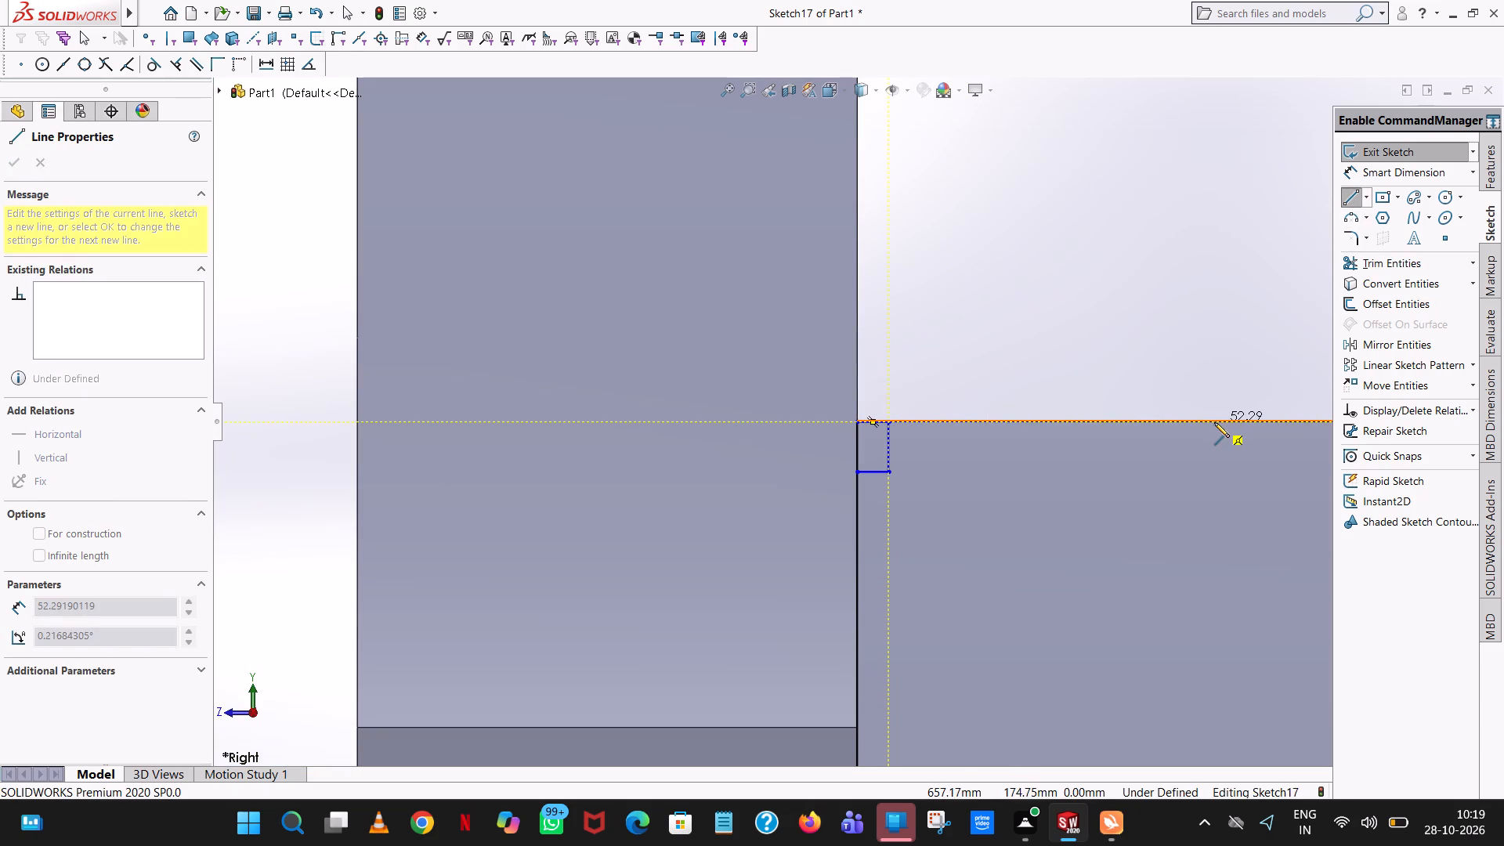
pyautogui.click(1221, 419)
pyautogui.rightClick(1221, 419)
pyautogui.click(1271, 429)
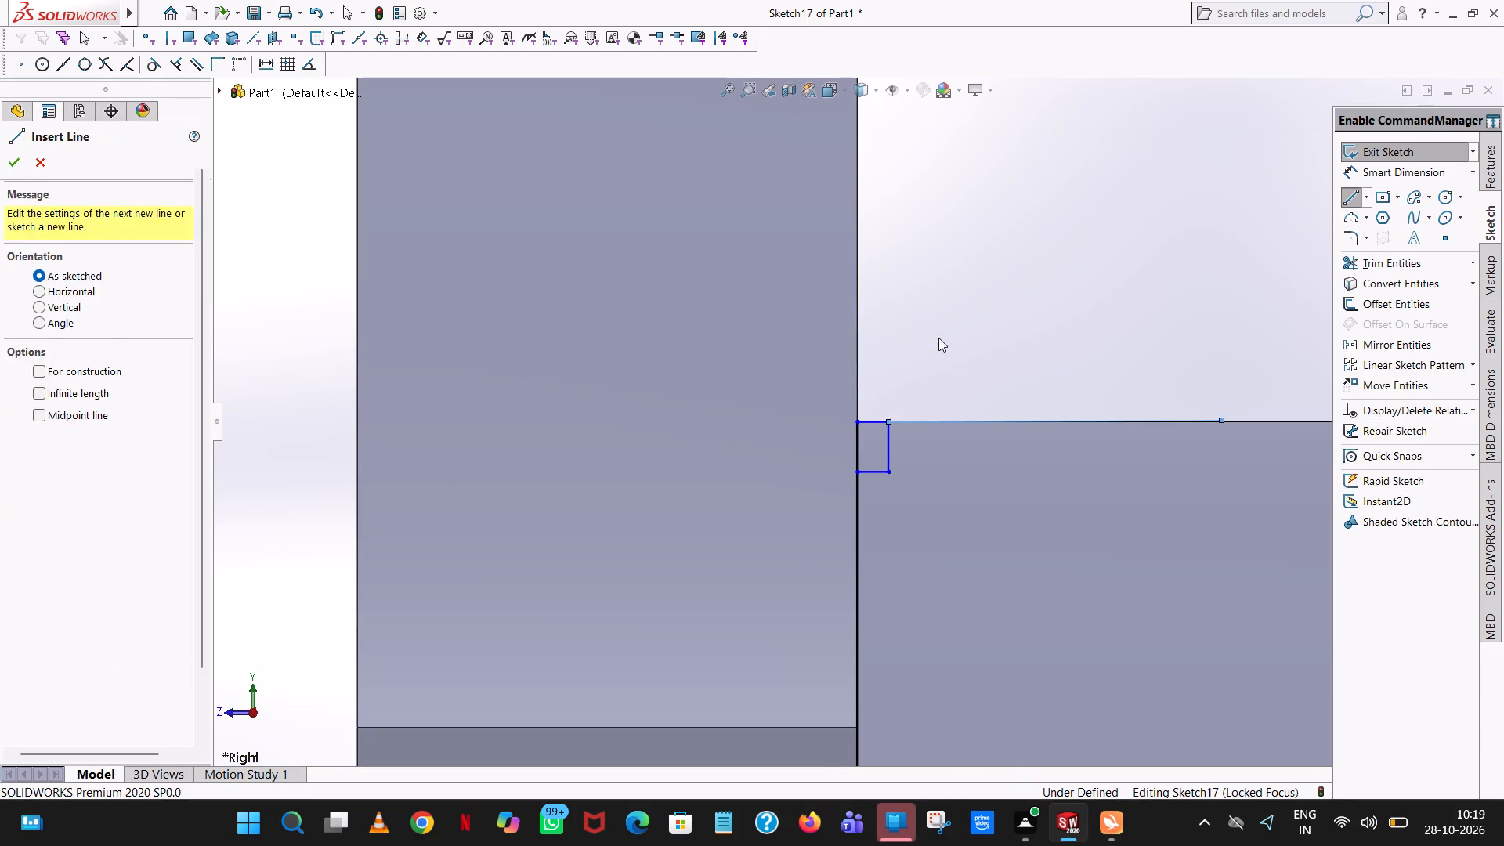
# Trim away the notch's 5 mm top line between the flange face and the 8 mm vertical line.
pyautogui.scroll(-7, 955, 381)
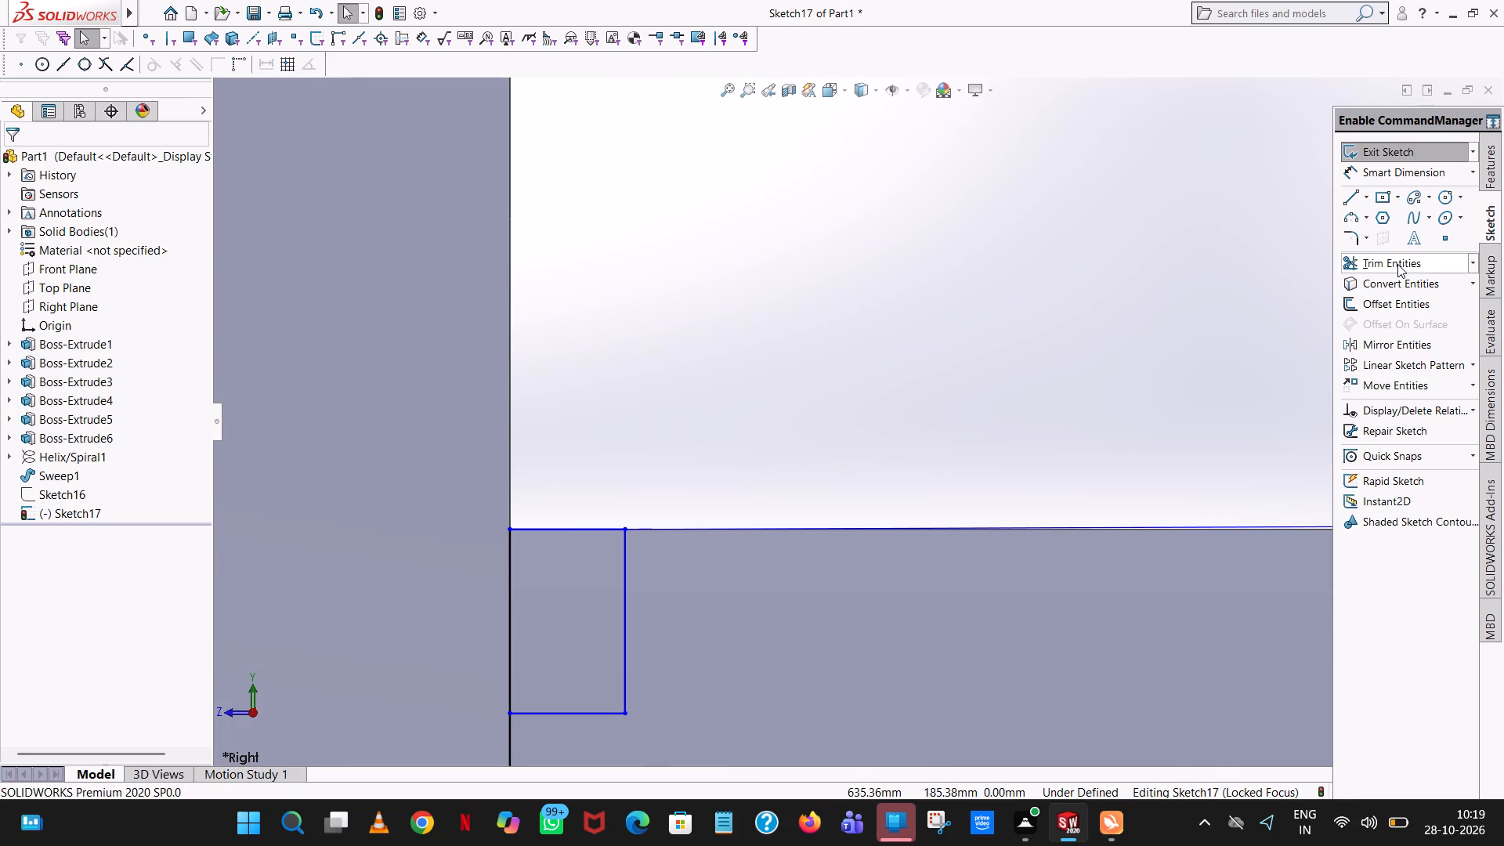
pyautogui.click(1397, 264)
pyautogui.click(571, 533)
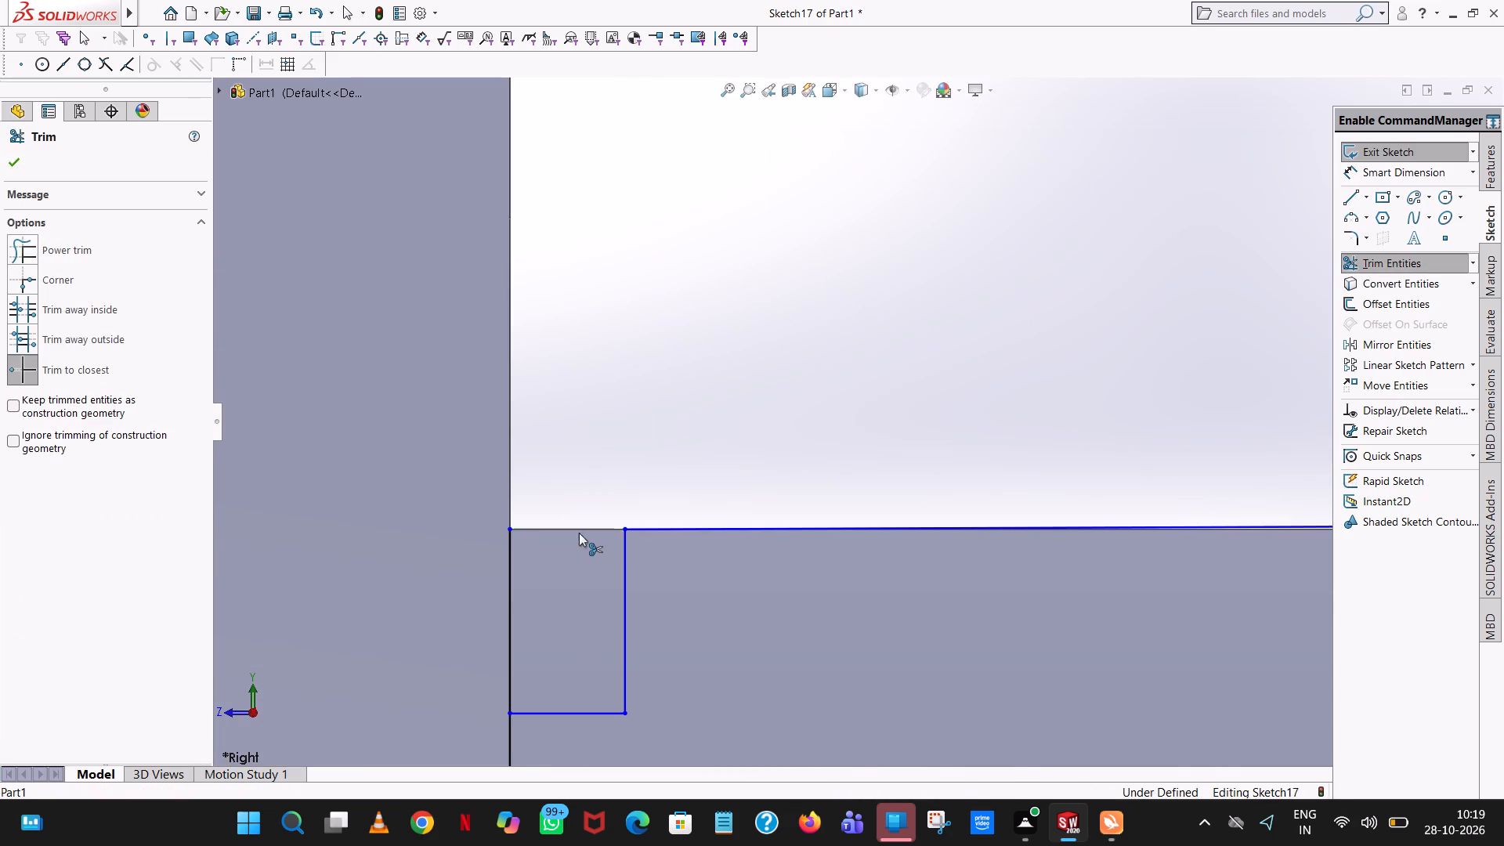
# Add a 5 mm sketch fillet at the notch's outer top corner, between the vertical line and the long line.
pyautogui.click(1350, 239)
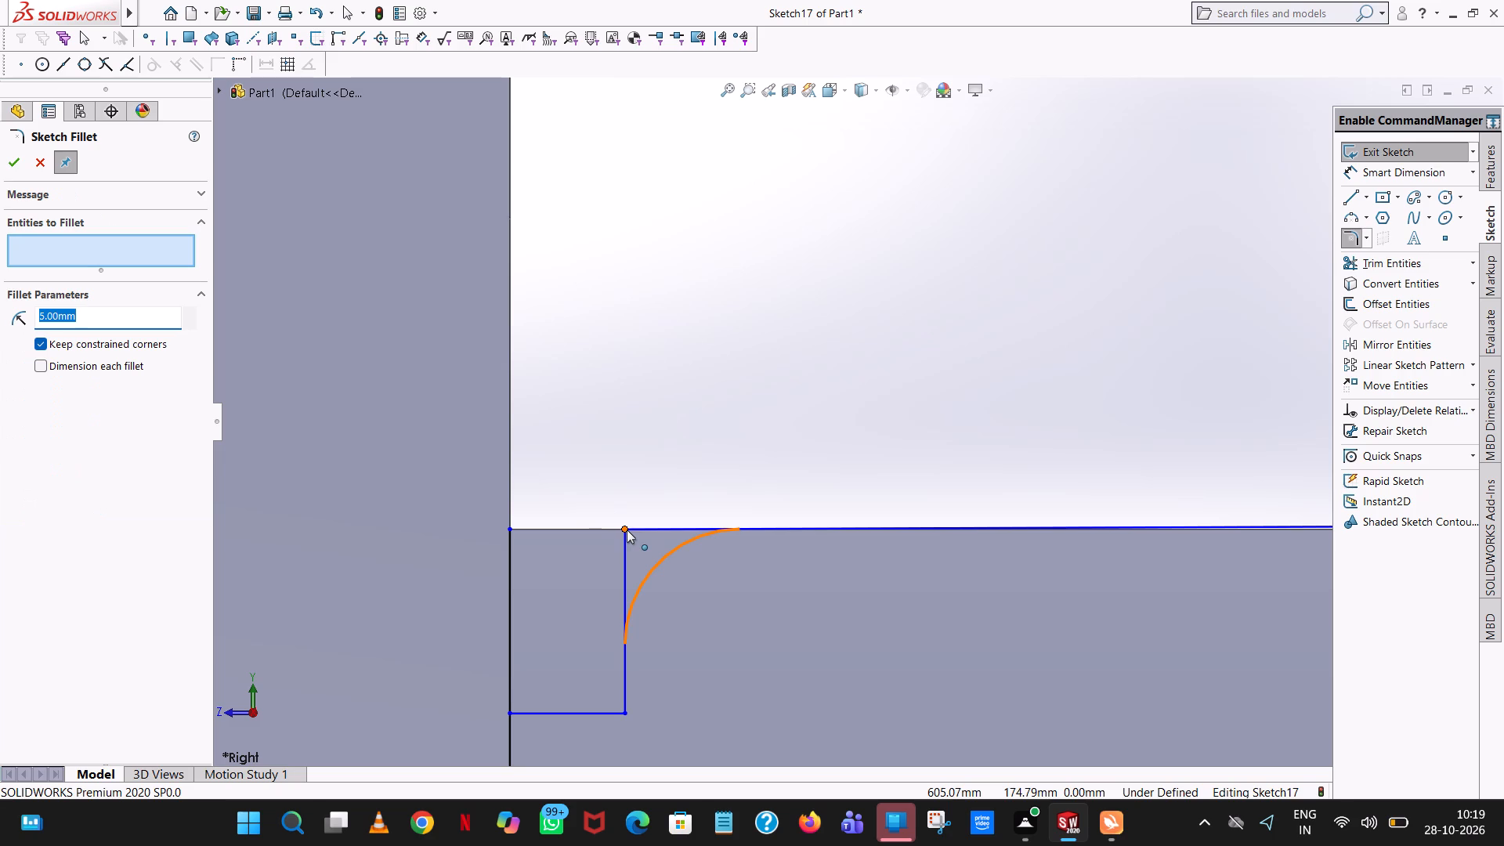
pyautogui.click(627, 530)
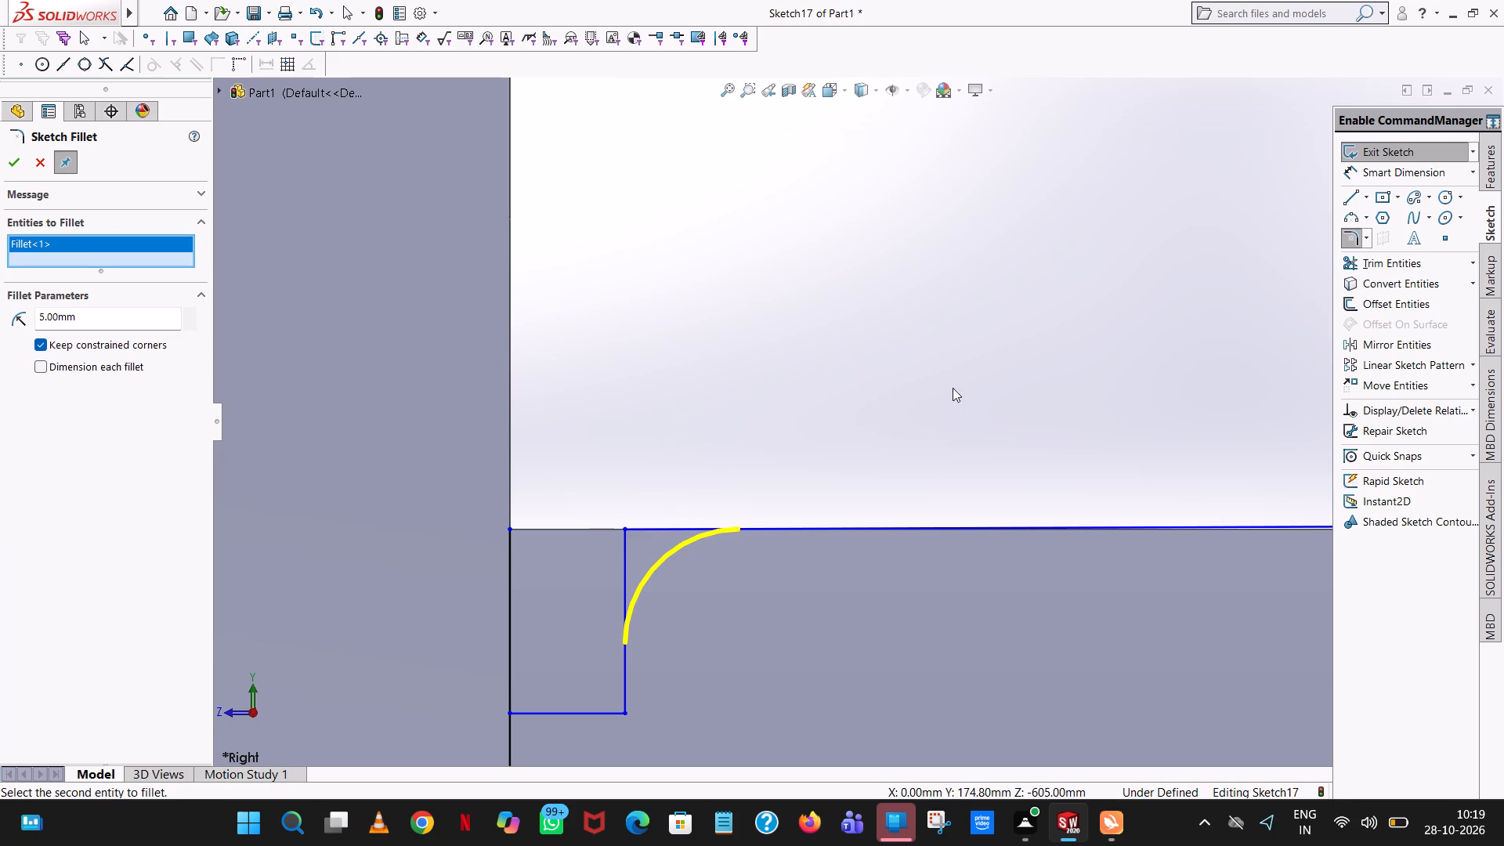
pyautogui.click(16, 164)
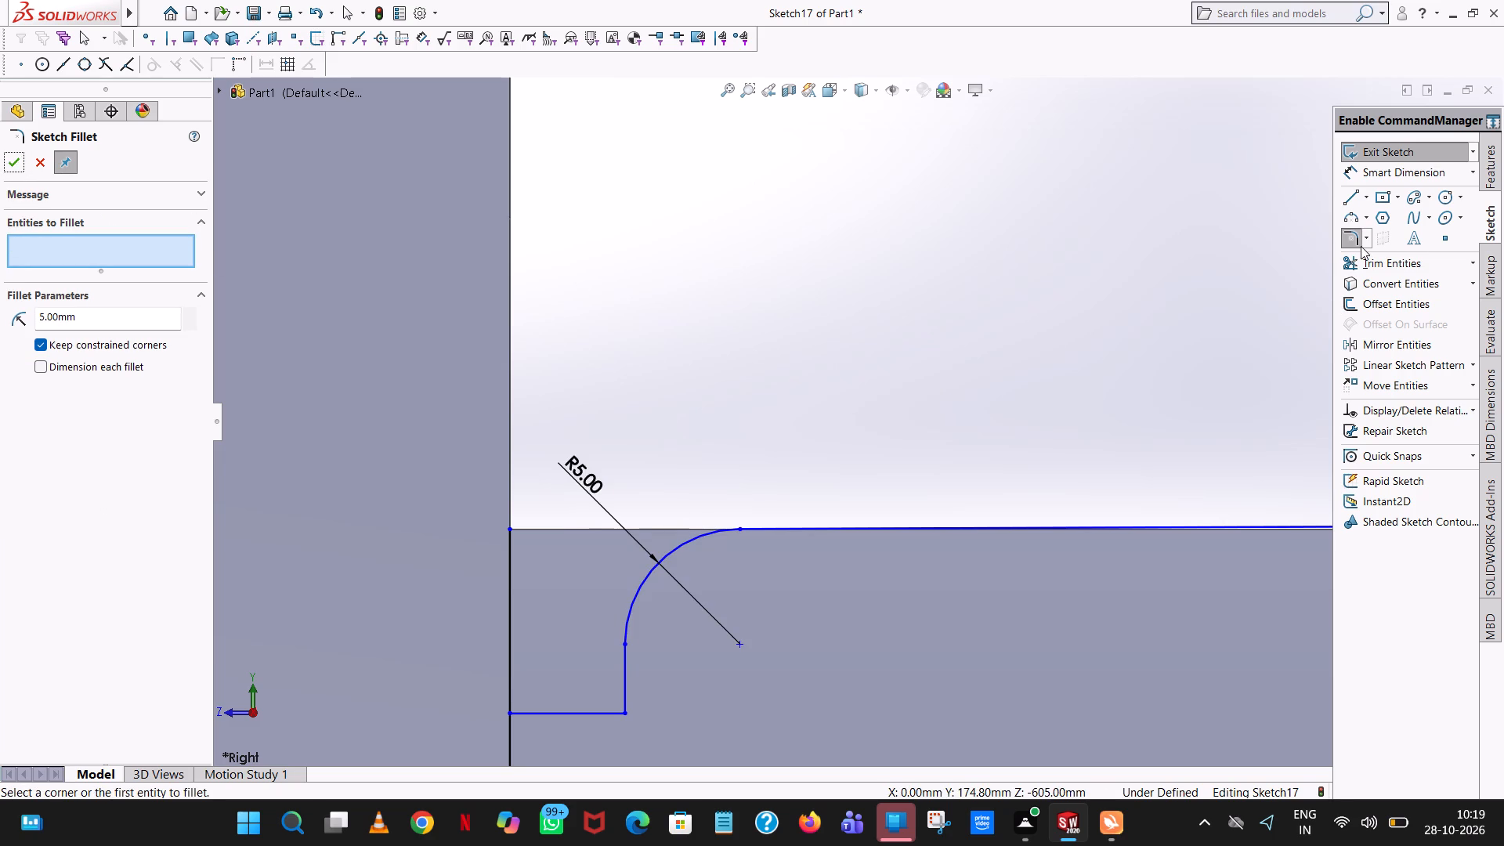
# Trim away the remaining long line along the larger boss's edge, beyond the fillet's end.
pyautogui.click(1360, 258)
pyautogui.click(930, 530)
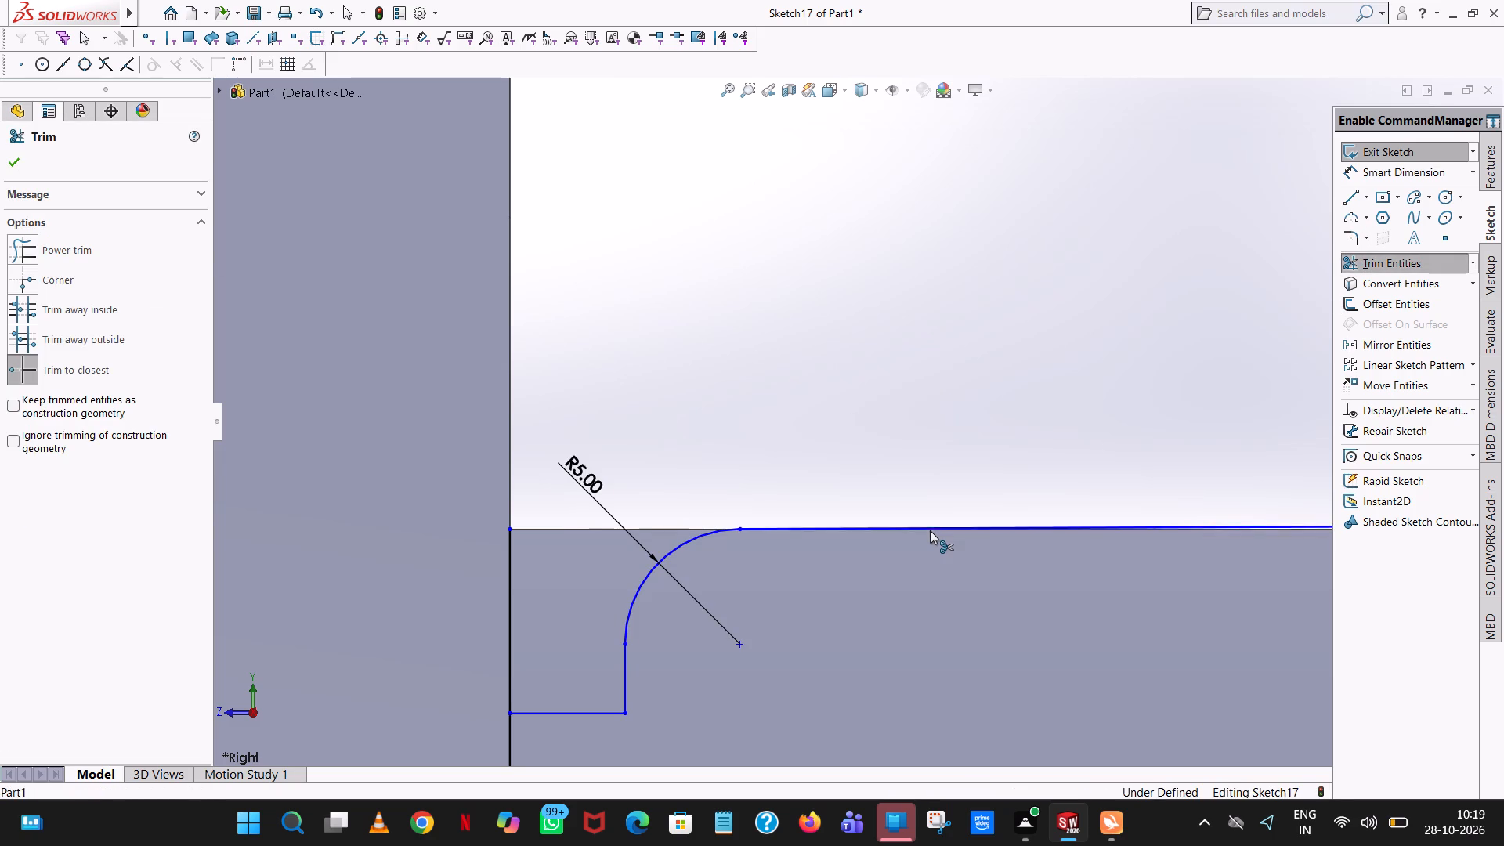
# Close the relief profile with a line about 10 mm long from the fillet's upper end to the flange-face corner.
pyautogui.click(1348, 198)
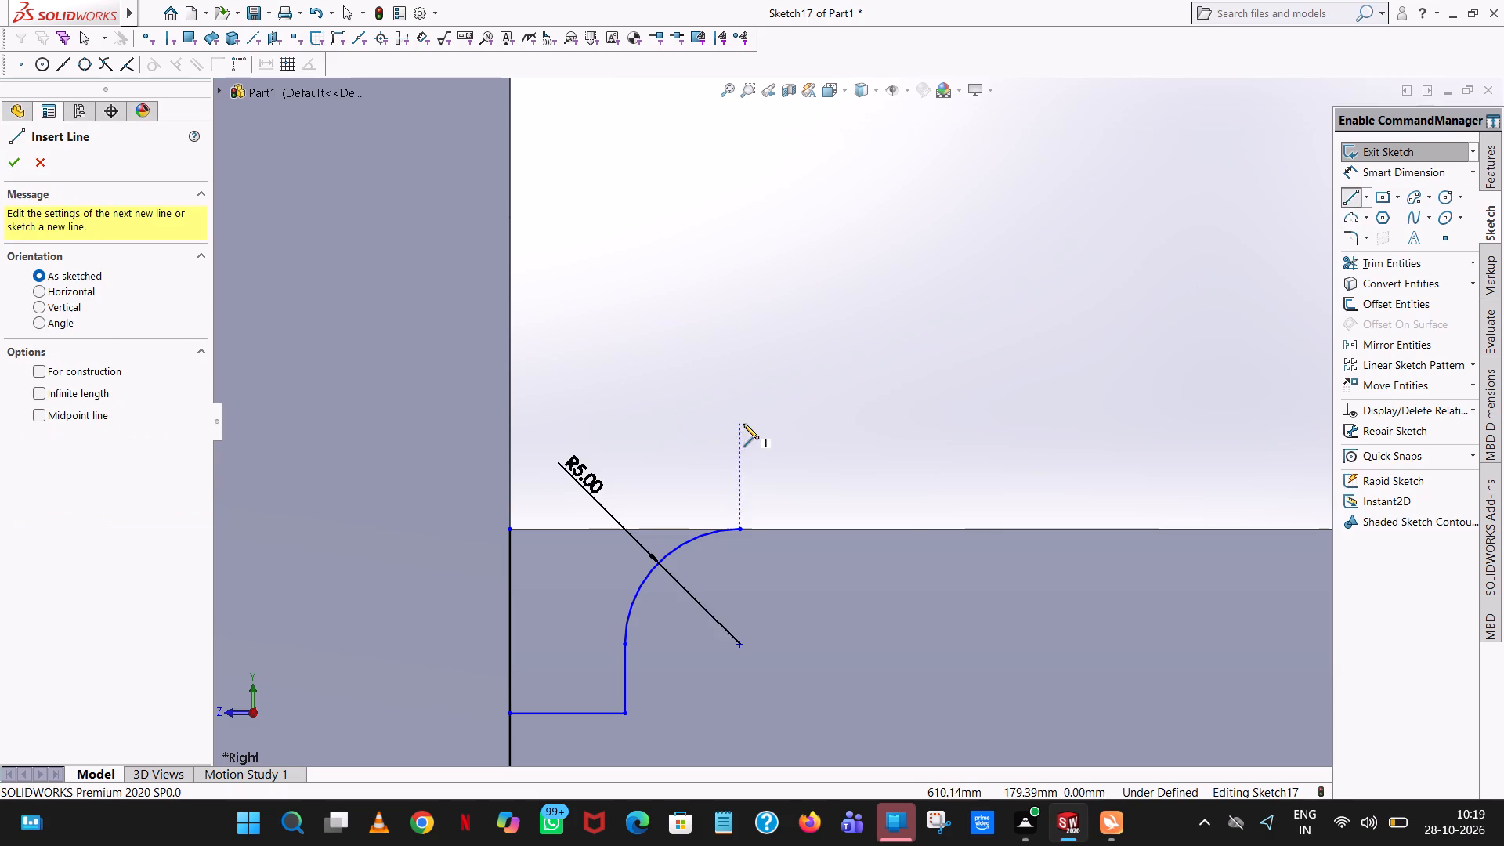
pyautogui.click(742, 530)
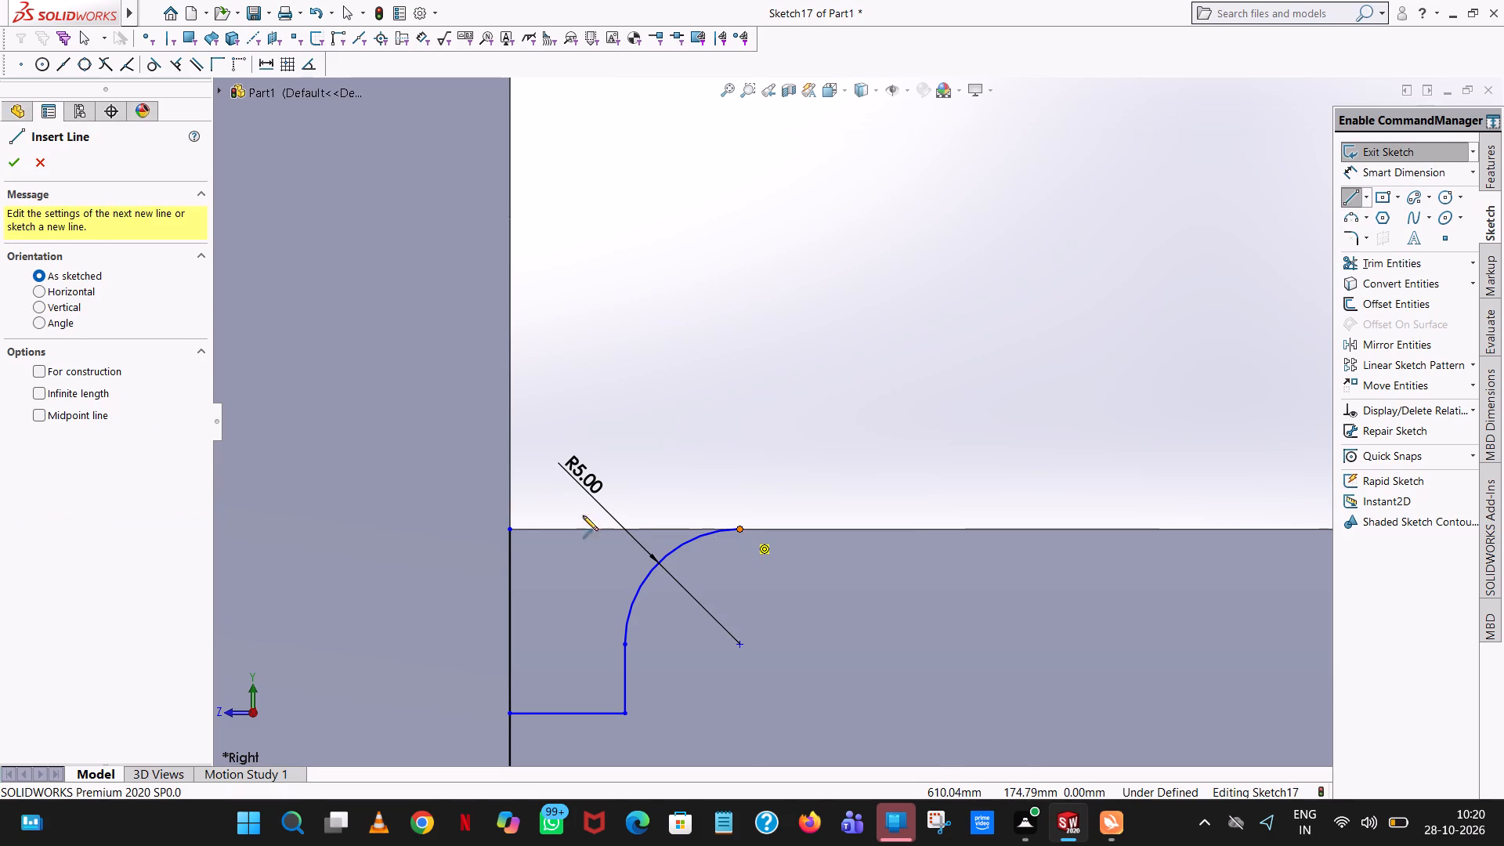
pyautogui.click(509, 529)
pyautogui.rightClick(509, 529)
pyautogui.click(590, 544)
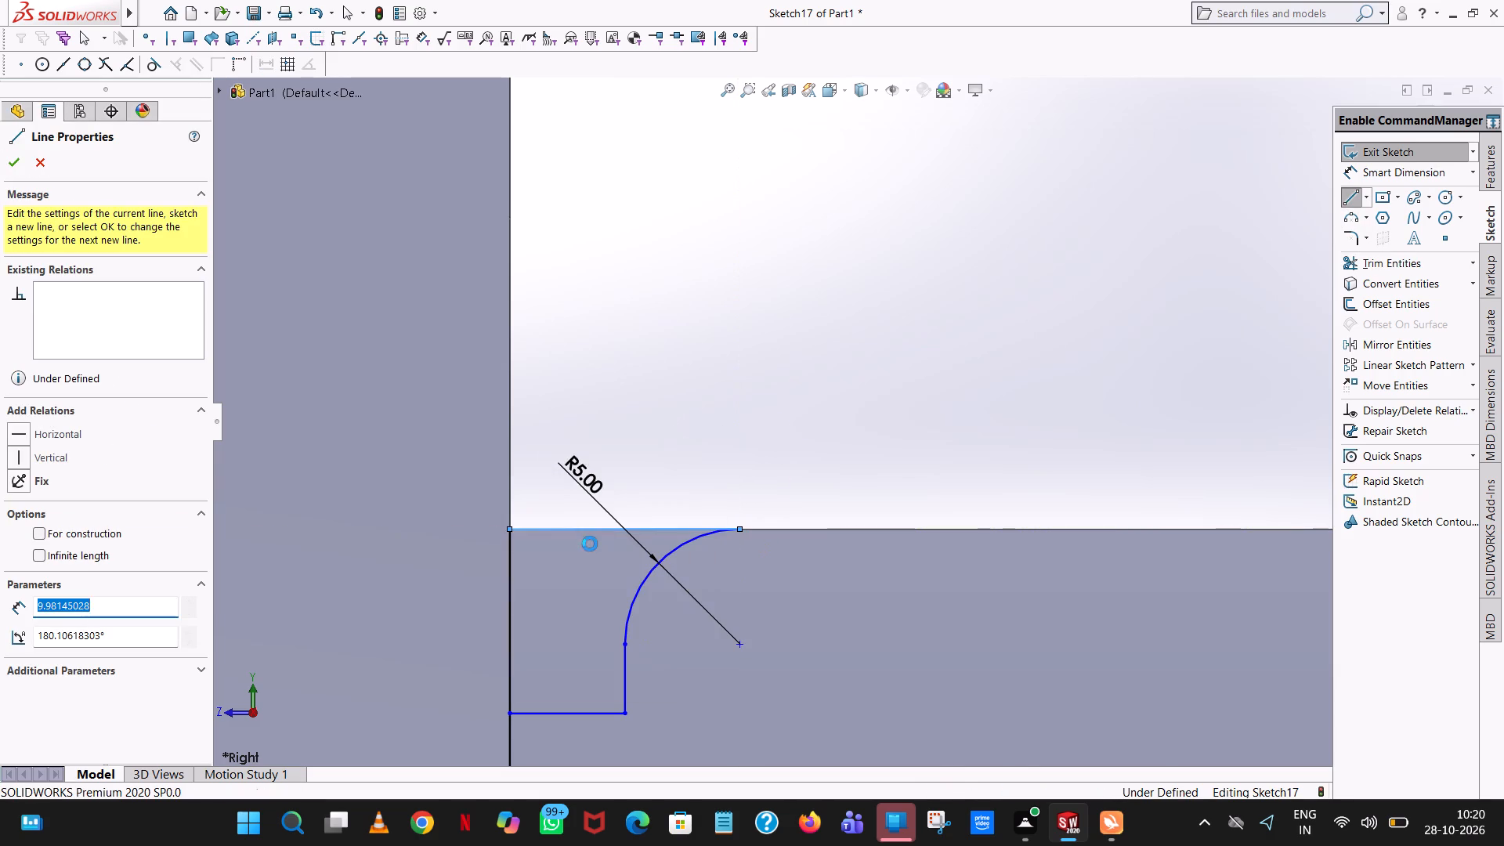
# Examine the closed relief profile and its placement on the larger boss beside the flange from several angles.
pyautogui.scroll(4, 577, 610)
pyautogui.moveTo(876, 566); pyautogui.dragTo(826, 580, button='middle')
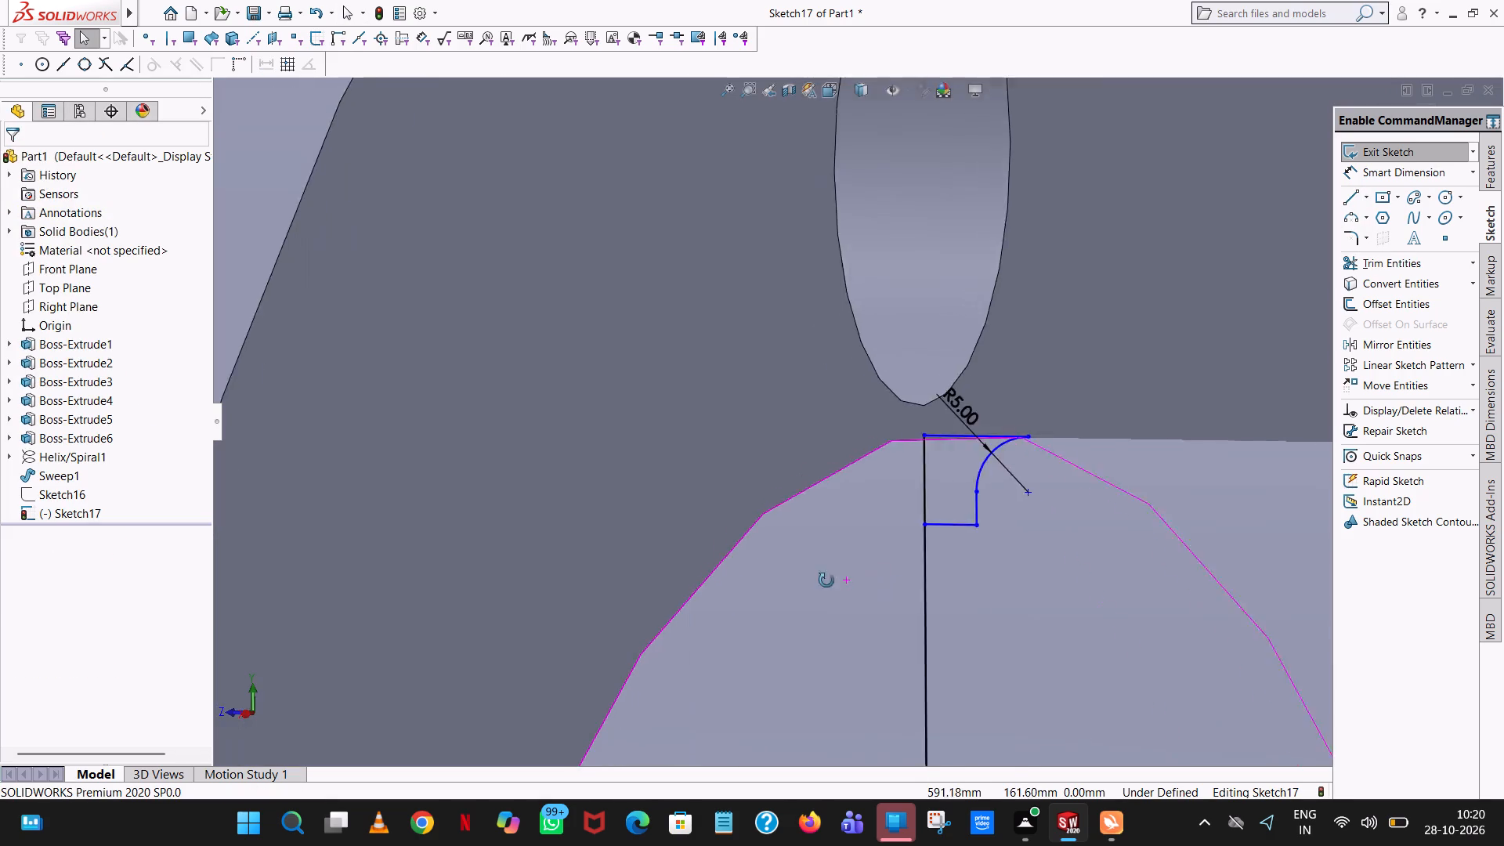
pyautogui.moveTo(826, 580); pyautogui.dragTo(742, 588, button='middle')
pyautogui.scroll(1, 815, 580)
pyautogui.scroll(2, 1021, 559)
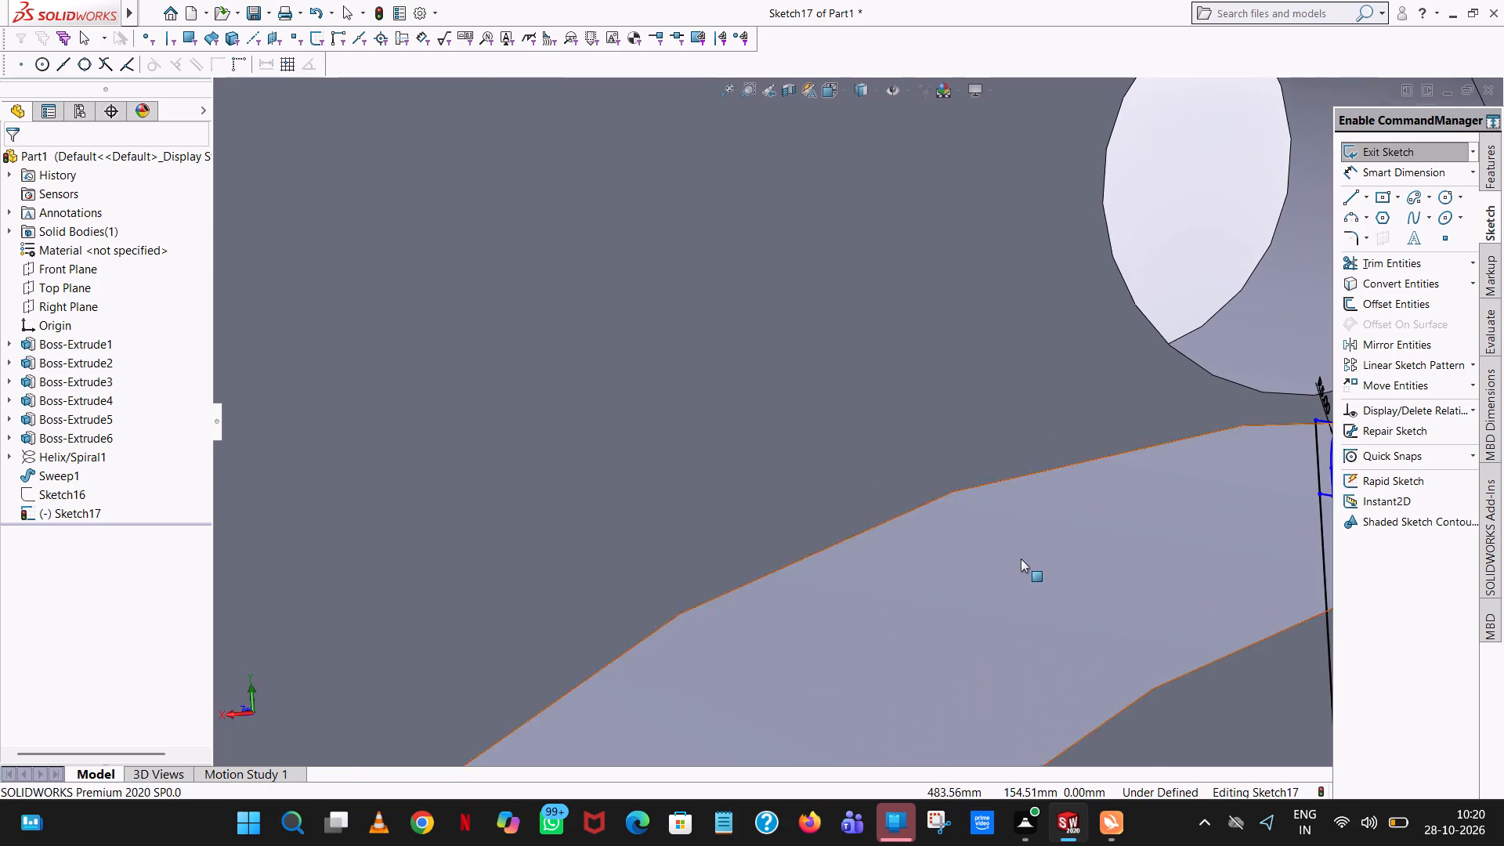
pyautogui.scroll(6, 1021, 559)
pyautogui.moveTo(1043, 544); pyautogui.dragTo(1032, 559, button='middle')
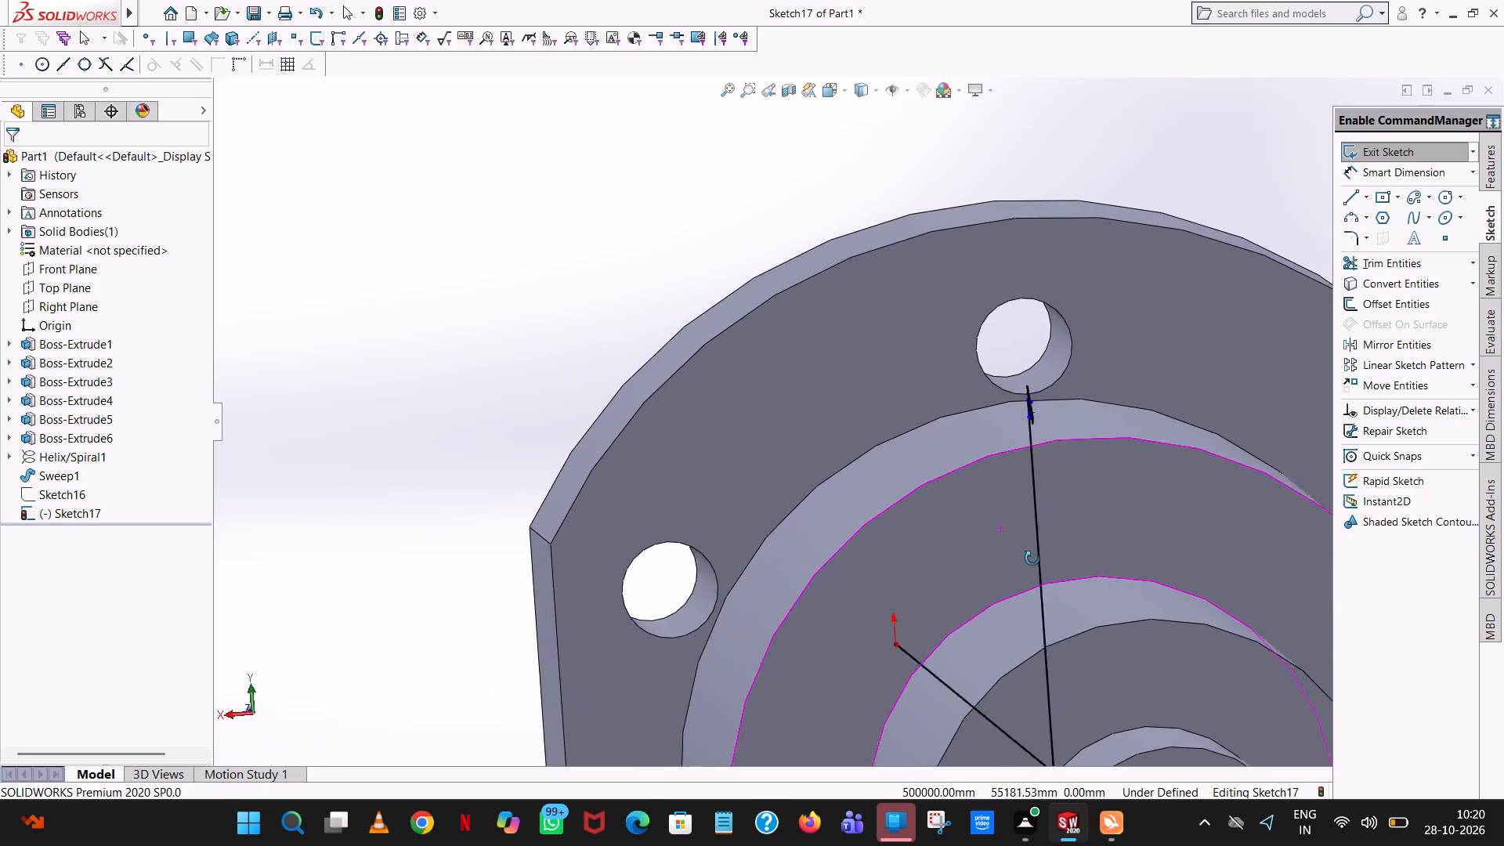
pyautogui.moveTo(1032, 559); pyautogui.dragTo(1156, 500, button='middle')
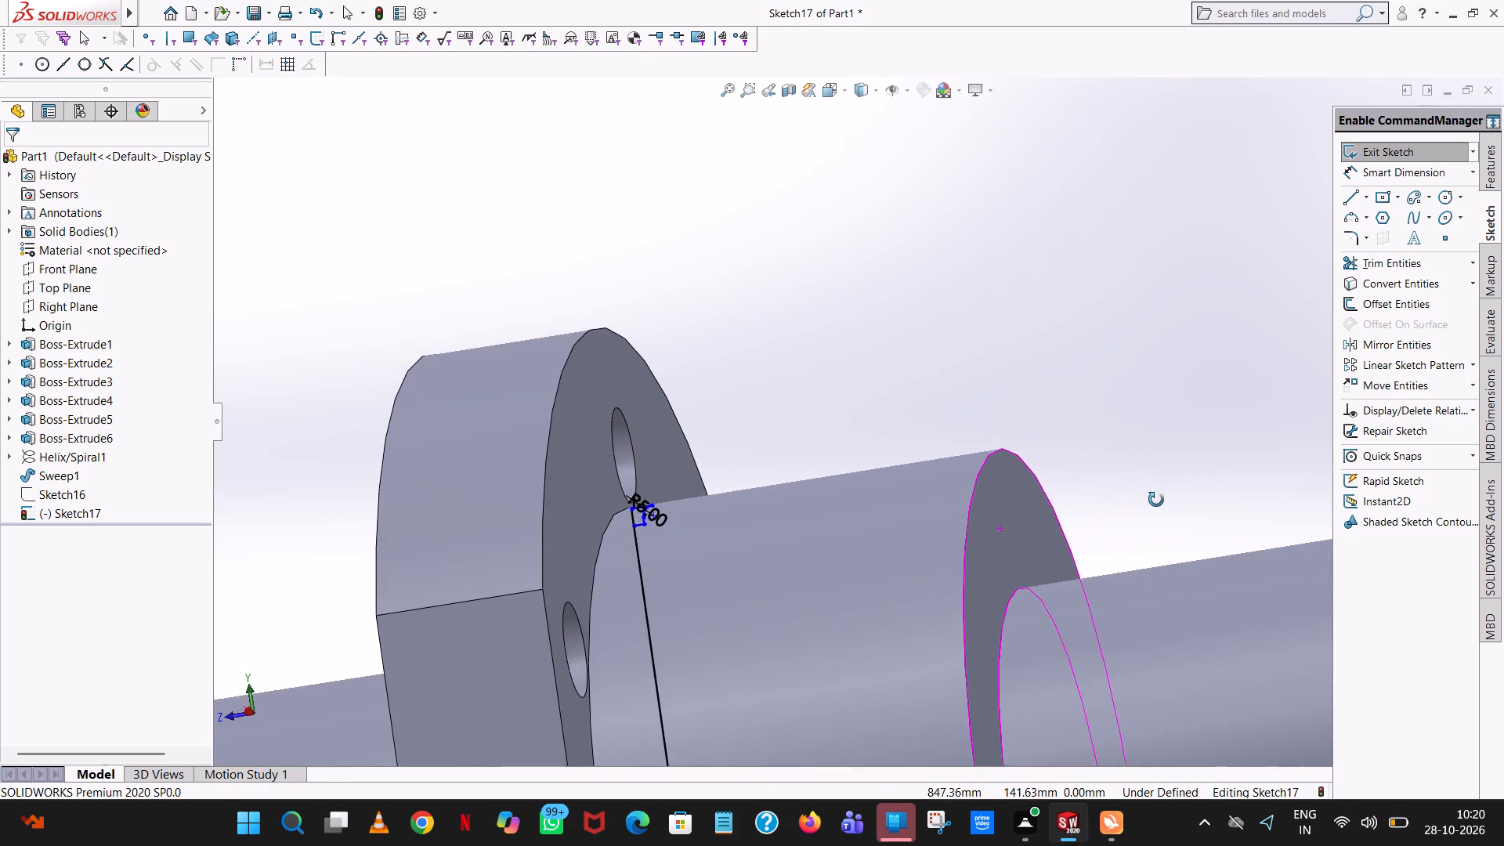
pyautogui.moveTo(1156, 500); pyautogui.dragTo(1151, 520, button='middle')
pyautogui.scroll(1, 1153, 509)
pyautogui.scroll(2, 843, 619)
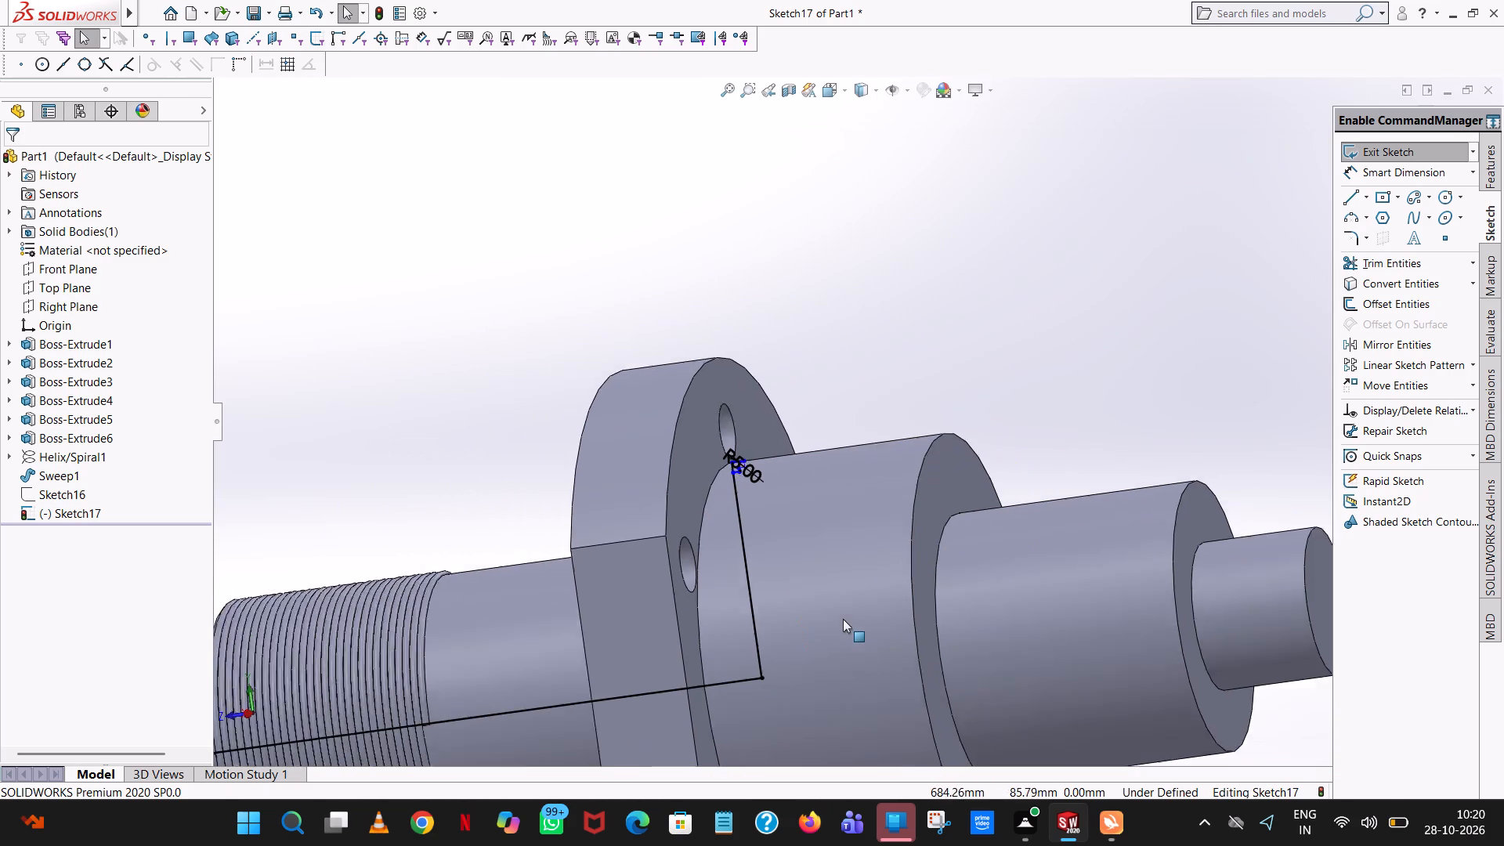
pyautogui.scroll(1, 843, 619)
pyautogui.scroll(-2, 844, 616)
pyautogui.moveTo(847, 612); pyautogui.dragTo(856, 606, button='middle')
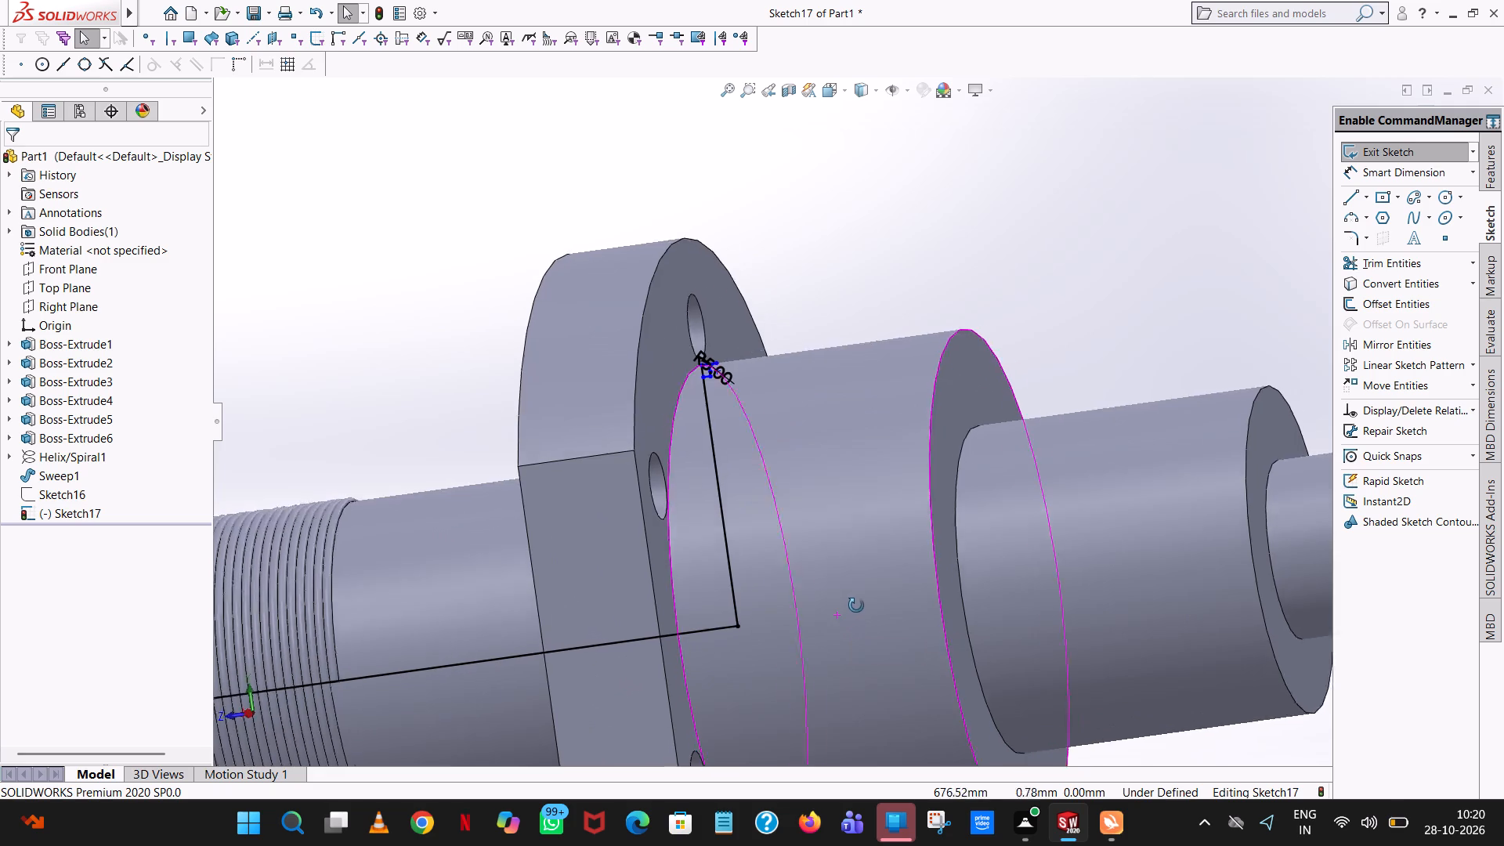
pyautogui.moveTo(856, 606); pyautogui.dragTo(866, 575, button='middle')
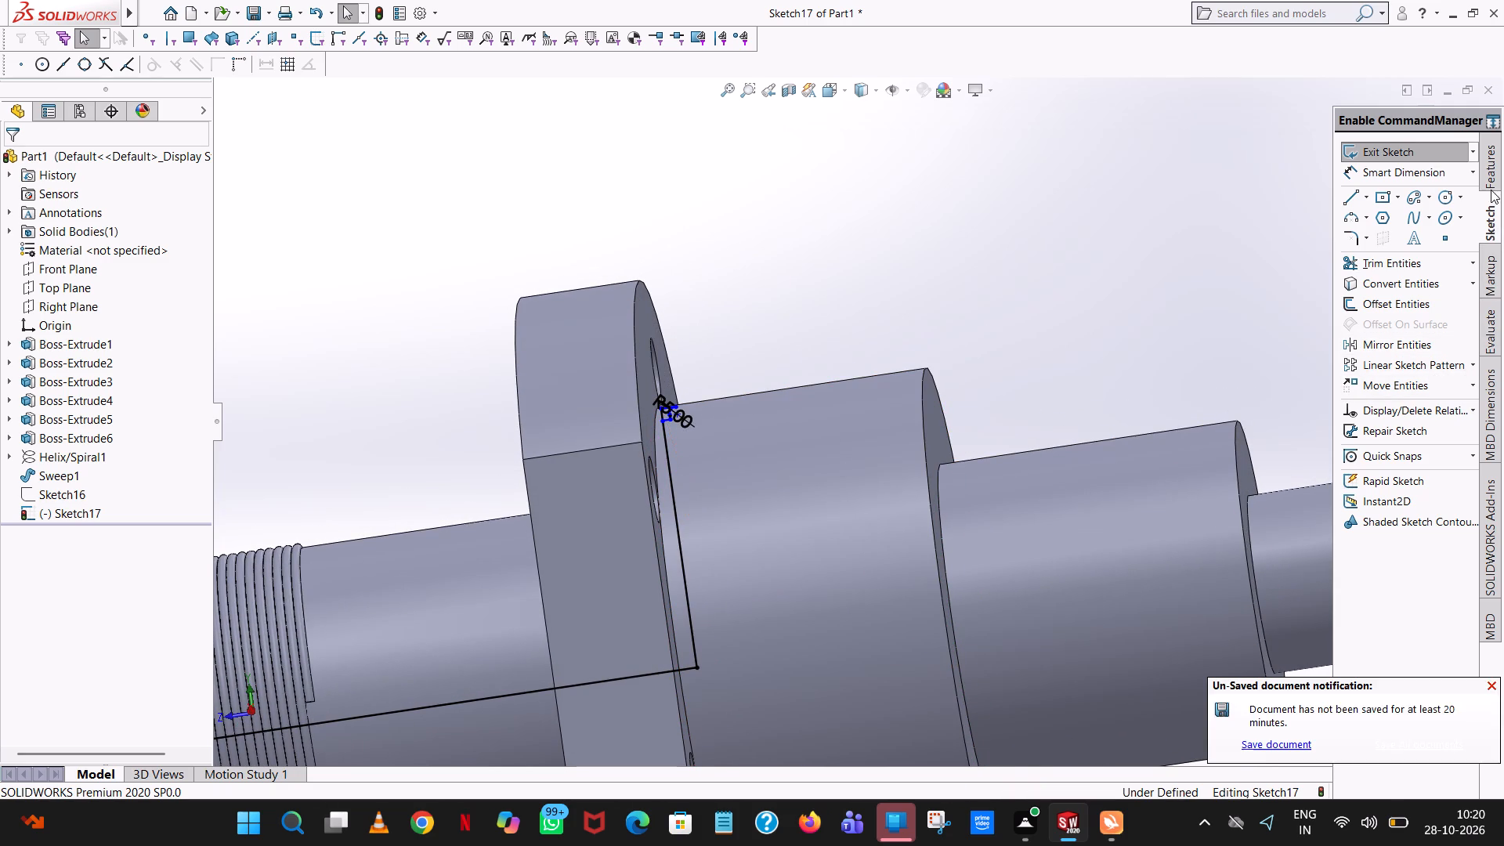
# Start a Revolved Boss/Base from the relief sketch and add the closed relief region to the selected contours.
pyautogui.click(1492, 170)
pyautogui.click(1373, 172)
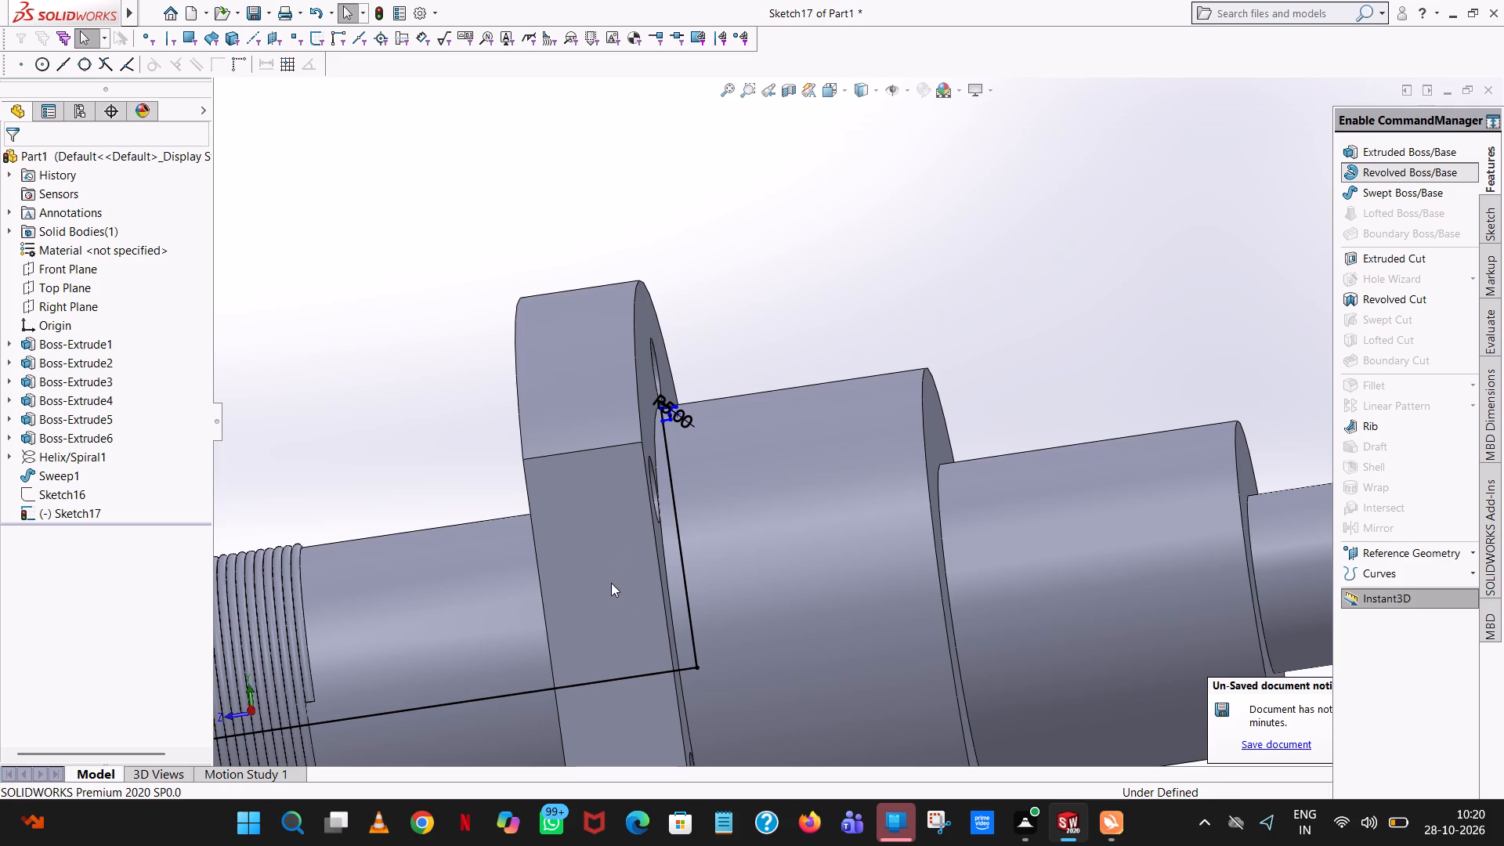
pyautogui.click(634, 677)
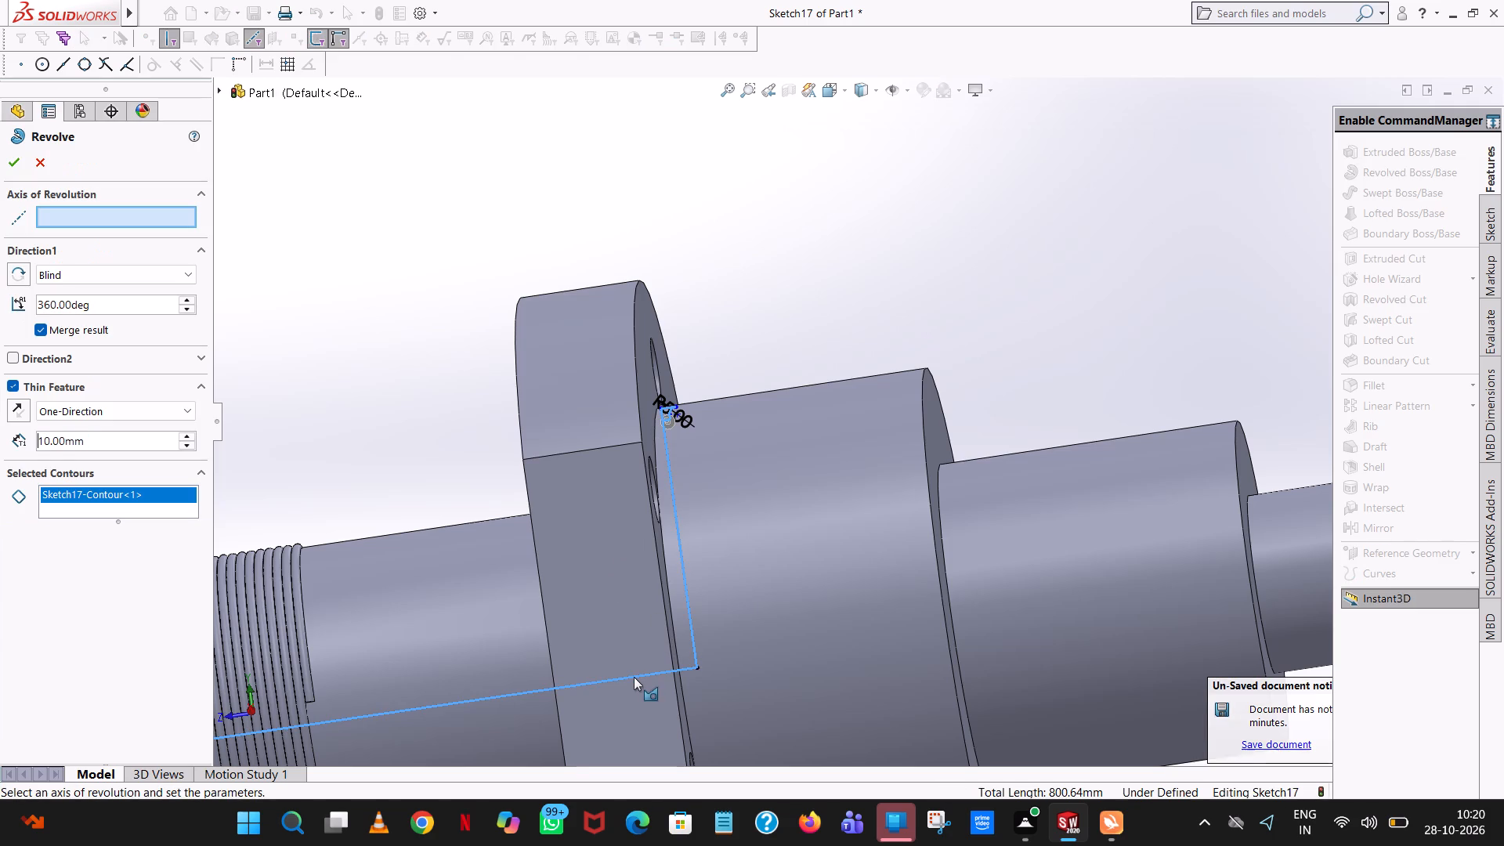
pyautogui.scroll(-11, 686, 434)
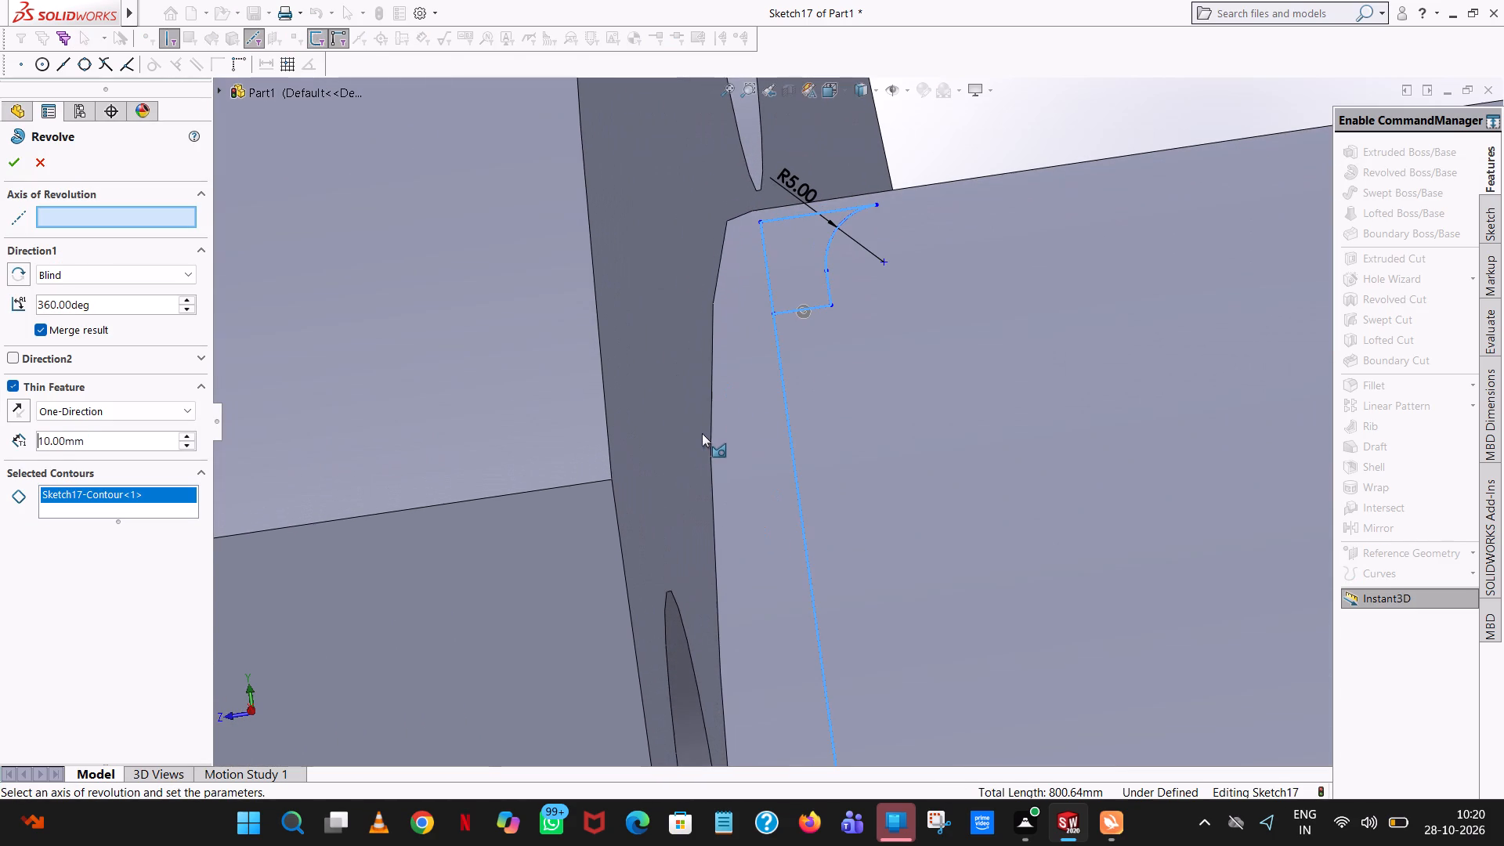
pyautogui.click(800, 261)
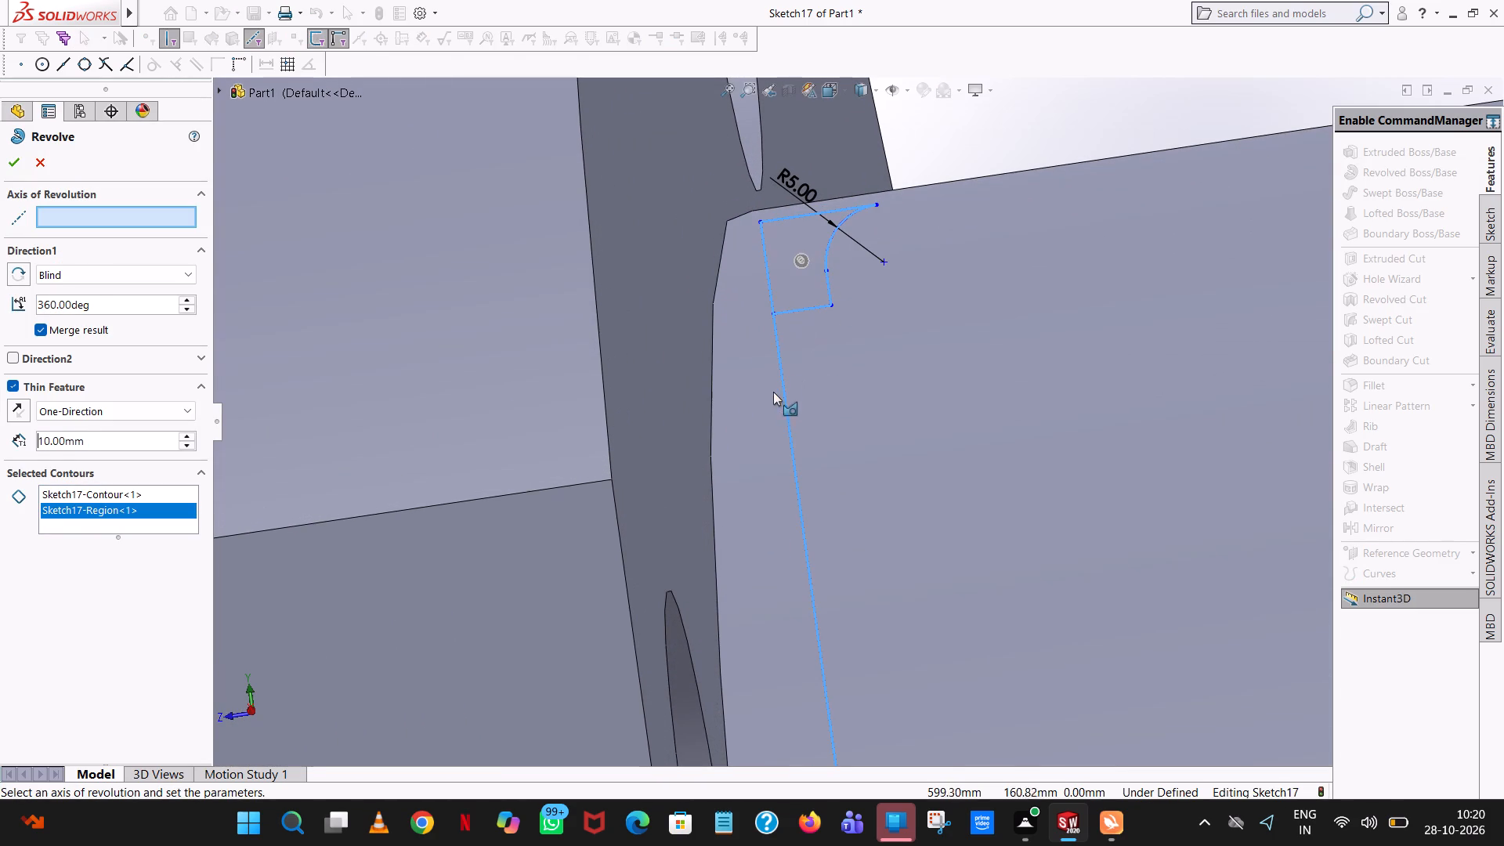
# Set the revolve's direction type to Mid Plane at 360 degrees.
pyautogui.scroll(7, 815, 467)
pyautogui.scroll(5, 921, 690)
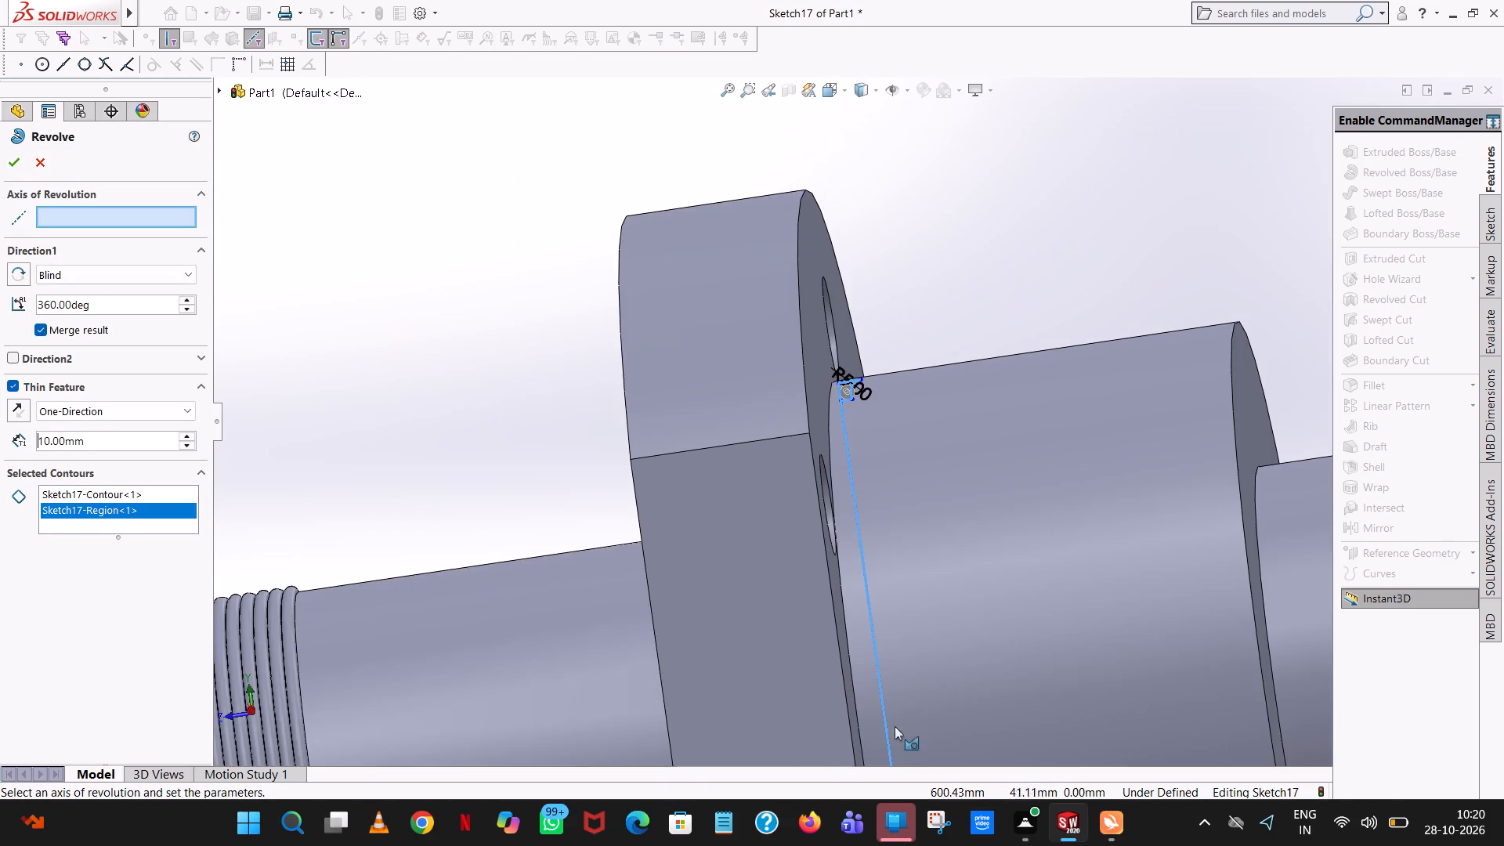
pyautogui.scroll(5, 913, 740)
pyautogui.click(850, 565)
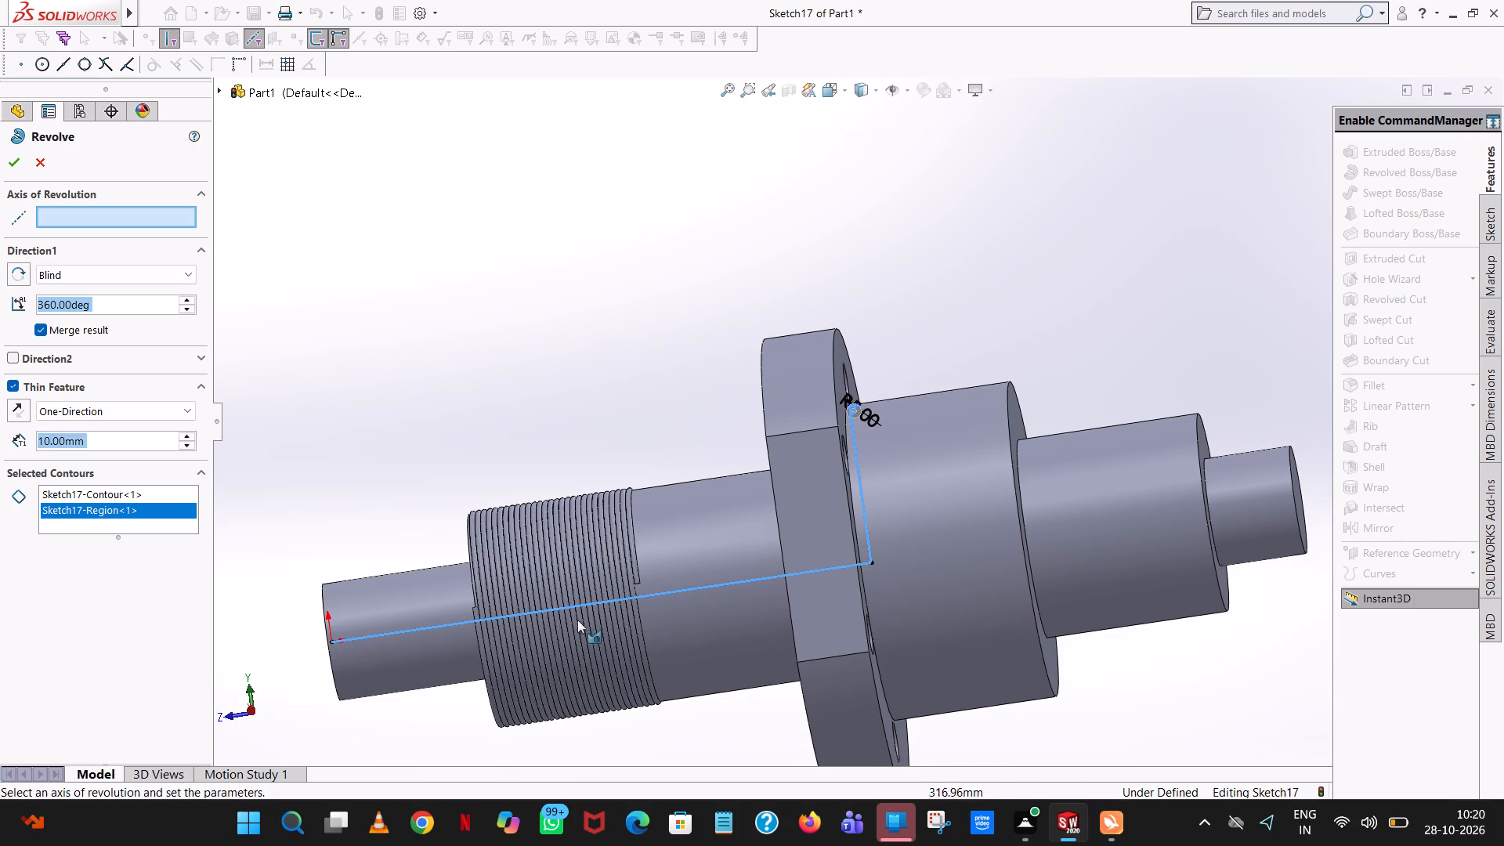
pyautogui.doubleClick(725, 584)
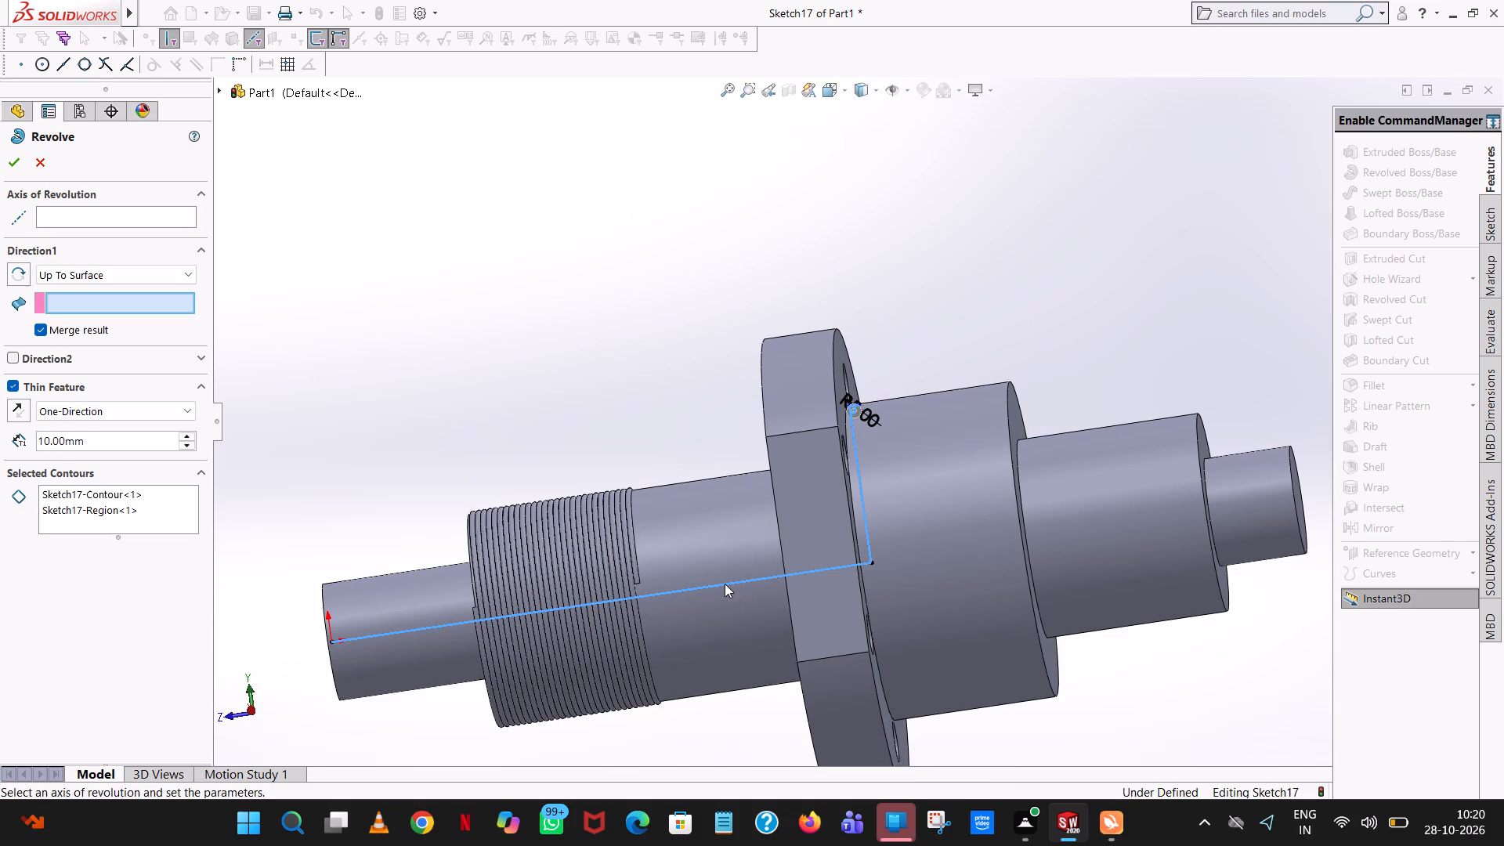
pyautogui.click(725, 584)
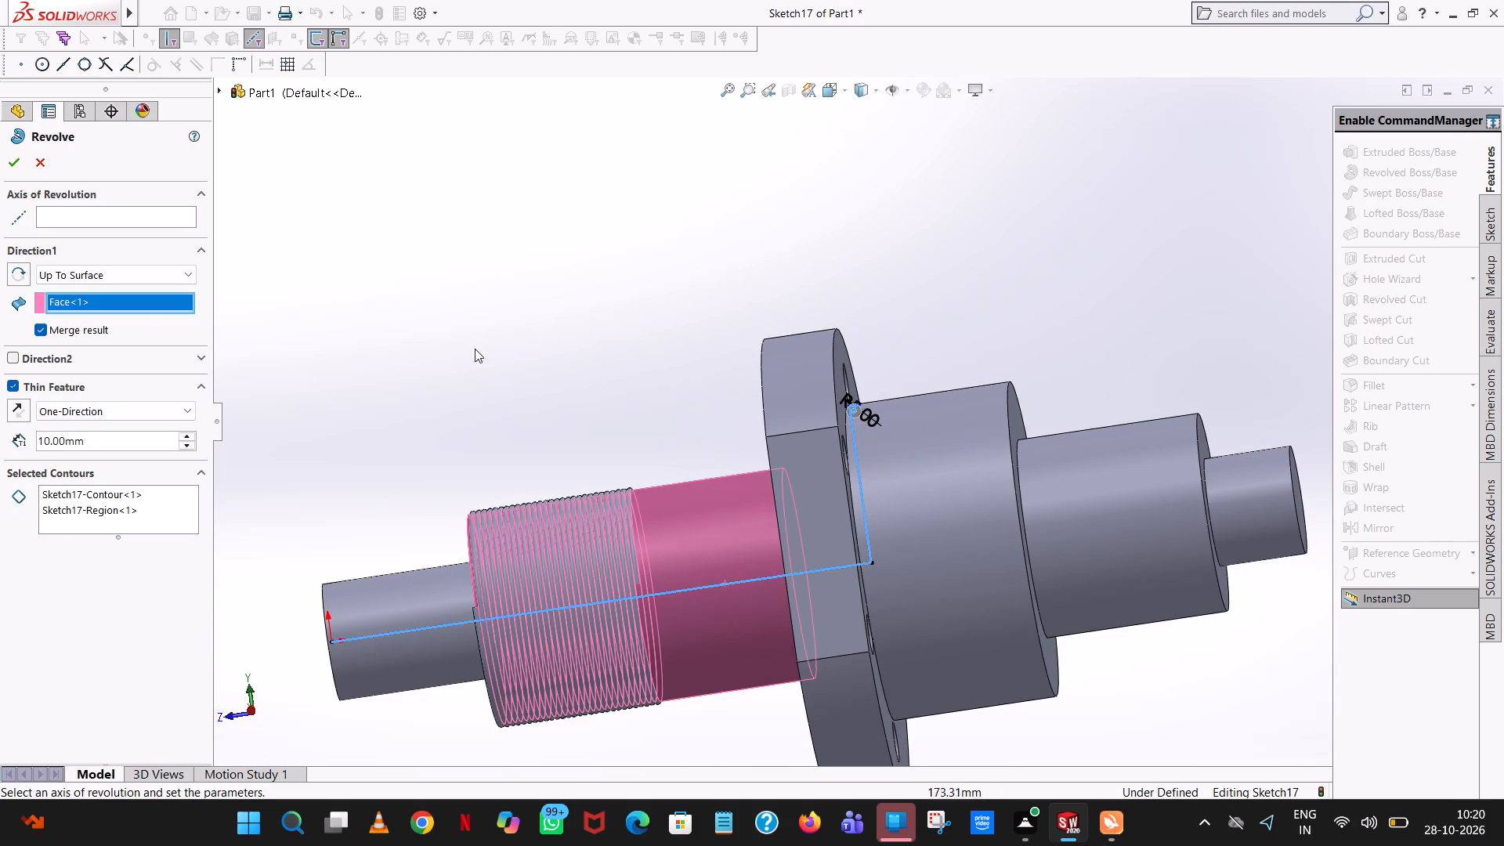
pyautogui.click(533, 343)
pyautogui.click(139, 307)
pyautogui.click(146, 281)
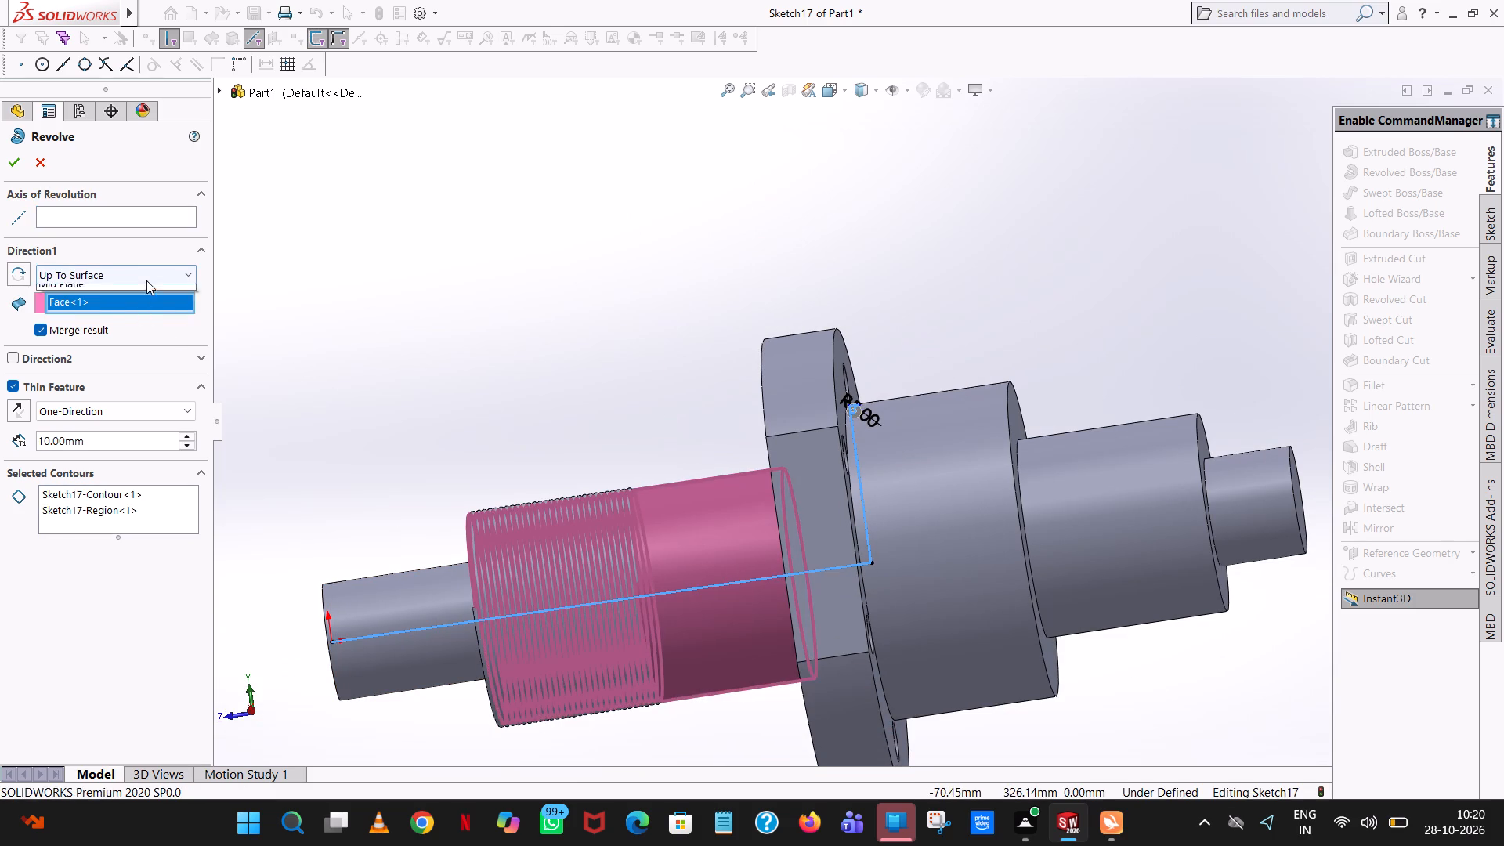
pyautogui.click(81, 345)
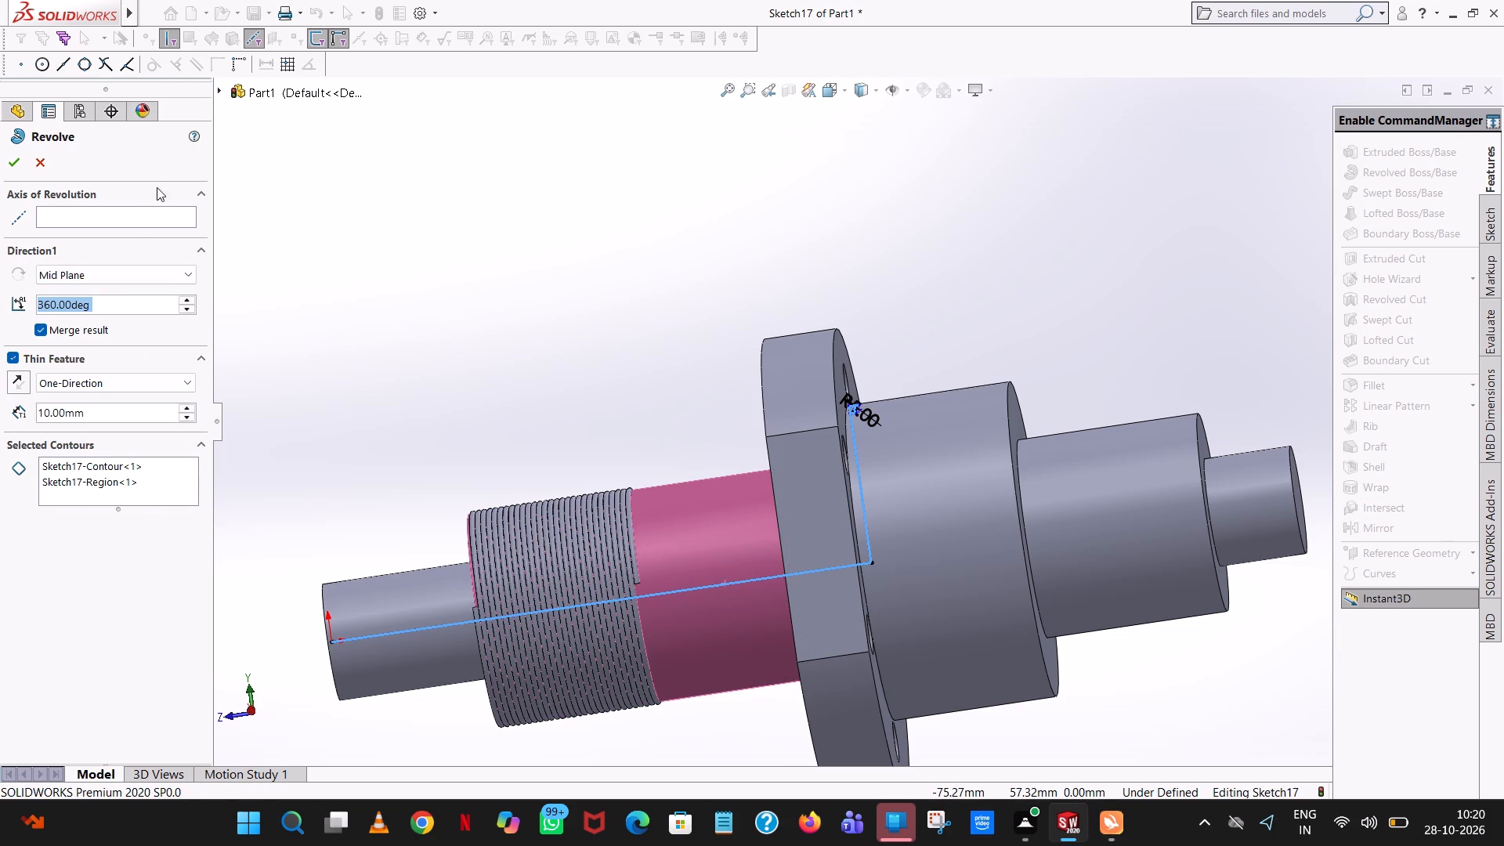
# Use the sketch's long centre line as the revolve axis and create the 10 mm one-direction thin revolve, with results merged.
pyautogui.click(140, 219)
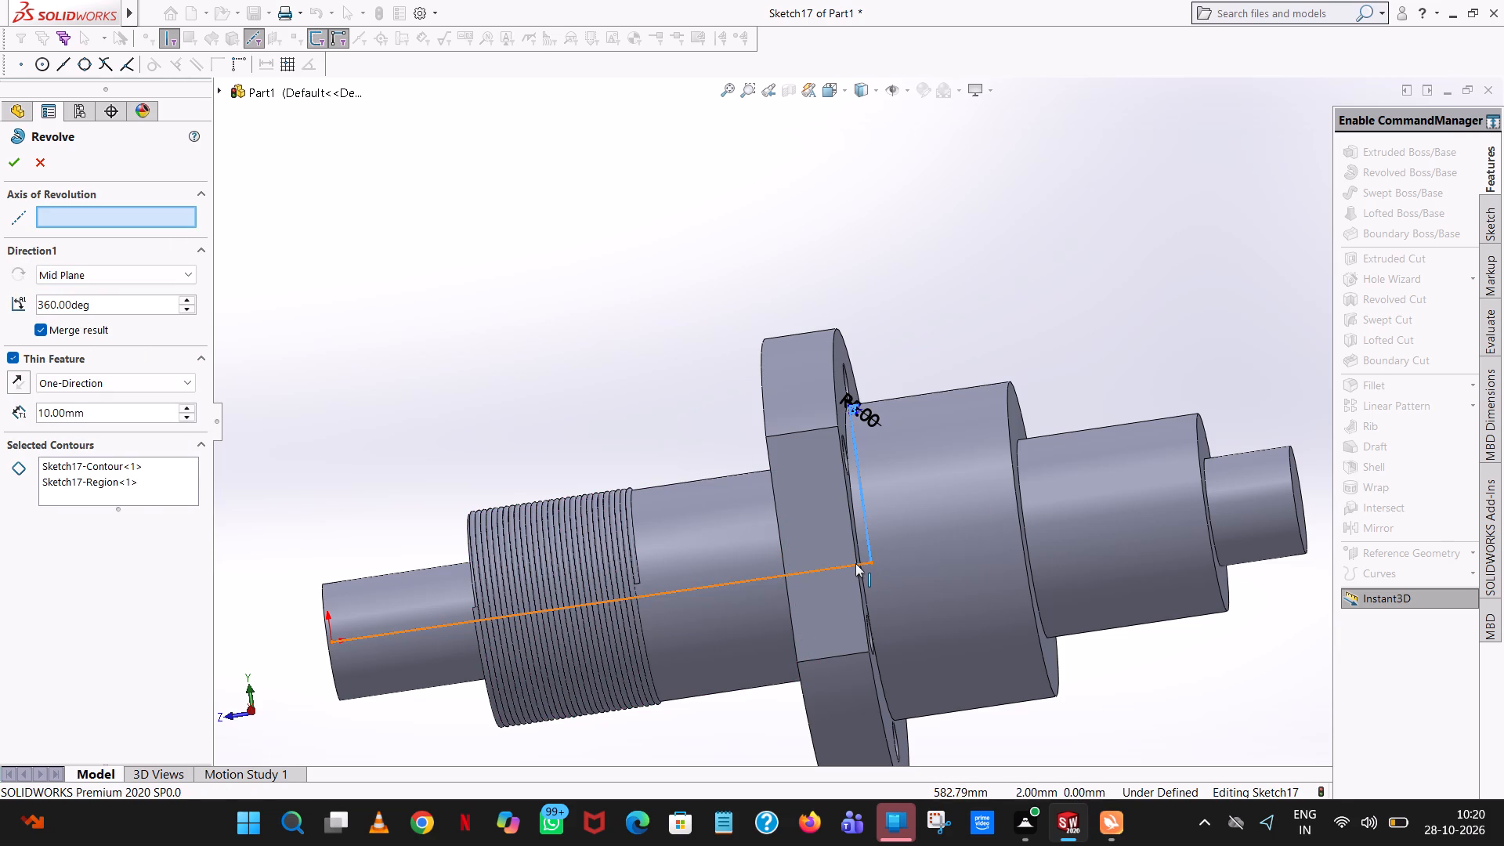
pyautogui.click(855, 563)
pyautogui.moveTo(1016, 549); pyautogui.dragTo(947, 606, button='middle')
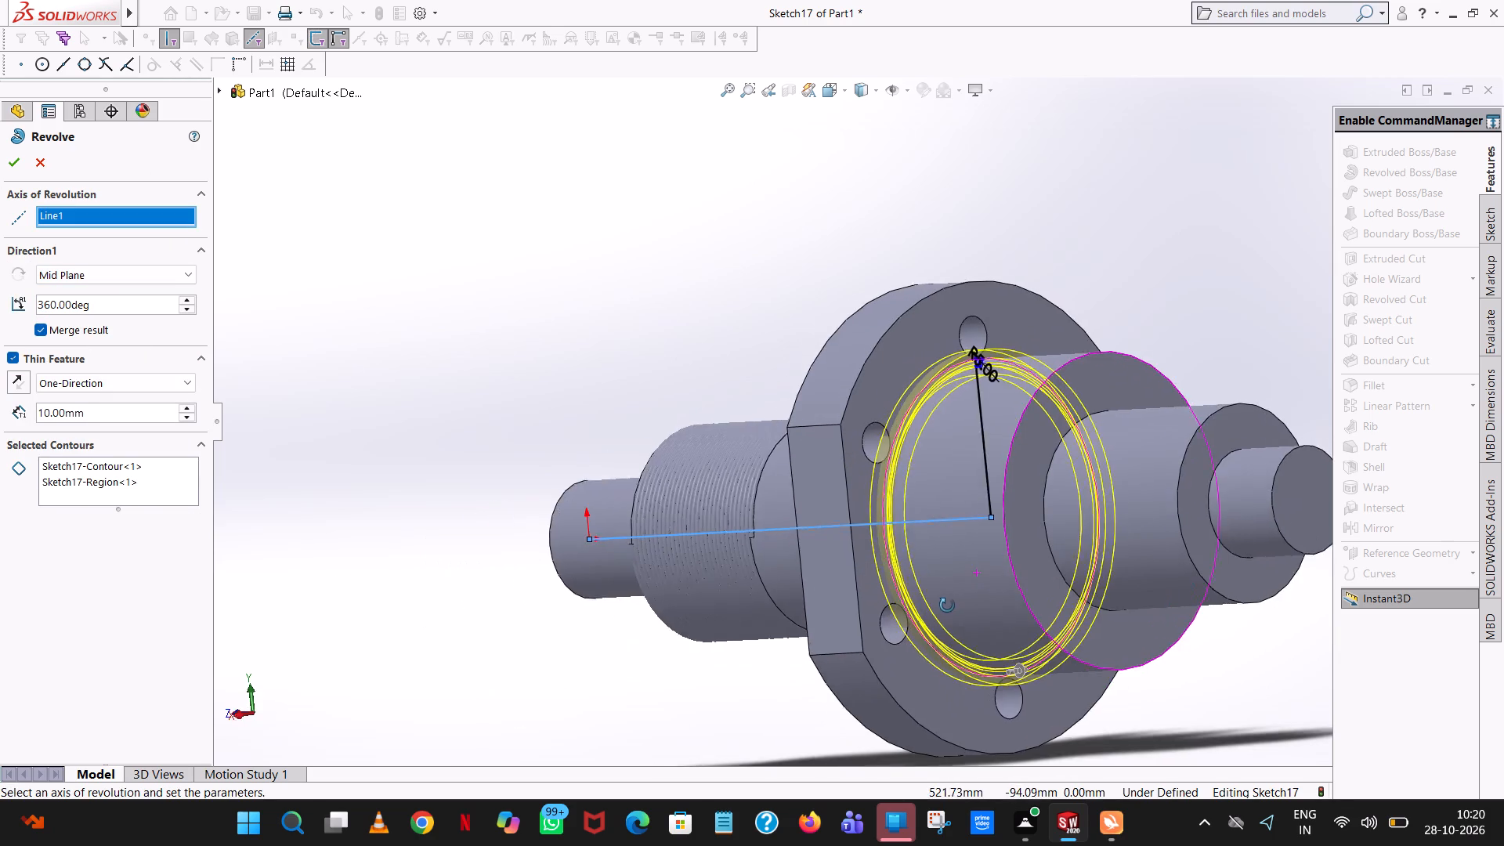
pyautogui.moveTo(947, 606); pyautogui.dragTo(981, 679, button='middle')
pyautogui.scroll(1, 969, 620)
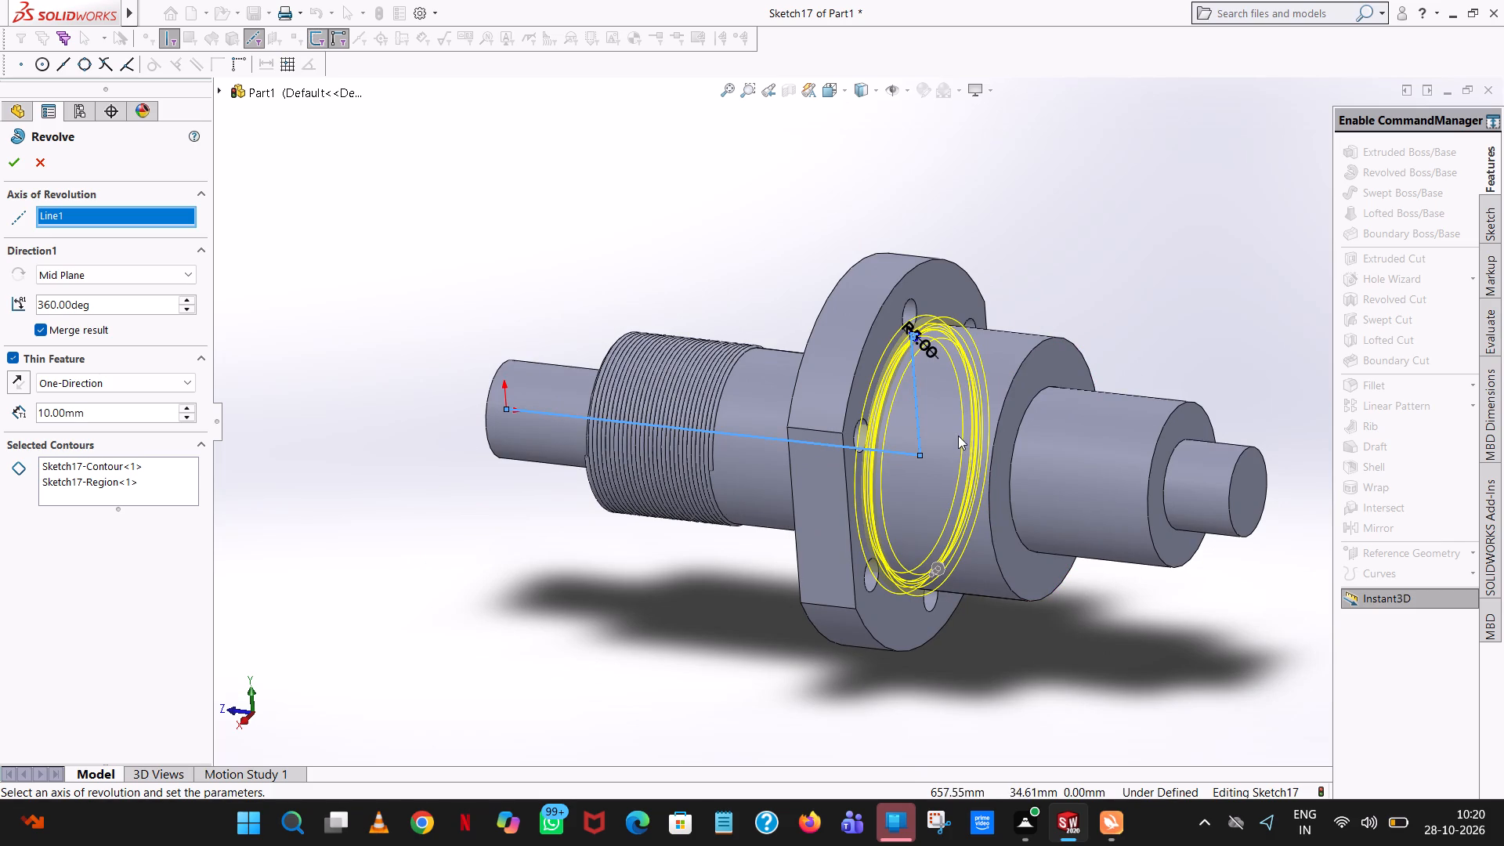
pyautogui.scroll(-6, 1004, 402)
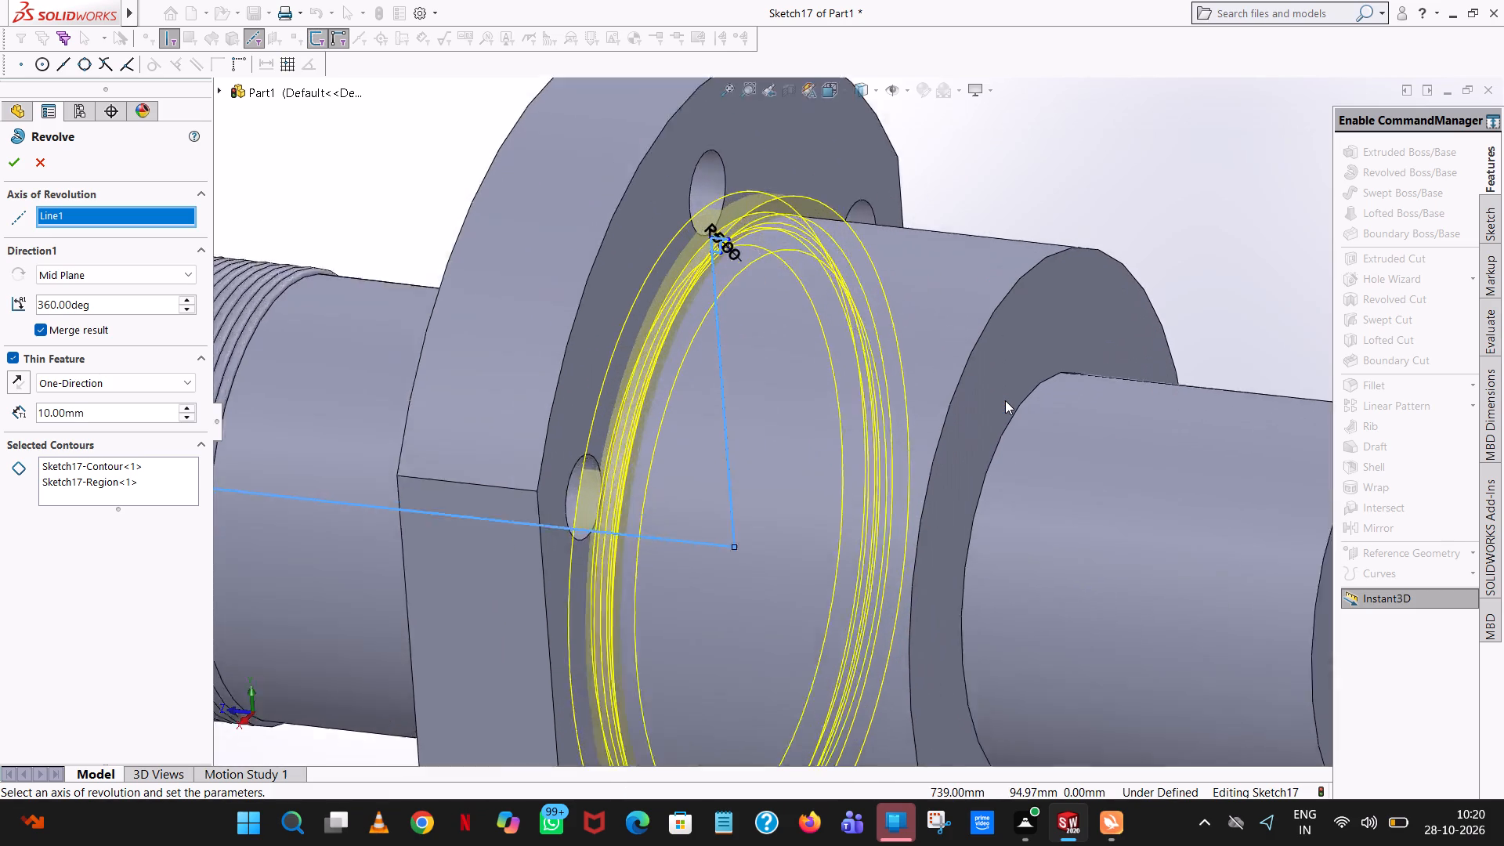
pyautogui.scroll(-3, 1005, 400)
pyautogui.moveTo(757, 360); pyautogui.dragTo(775, 258, button='middle')
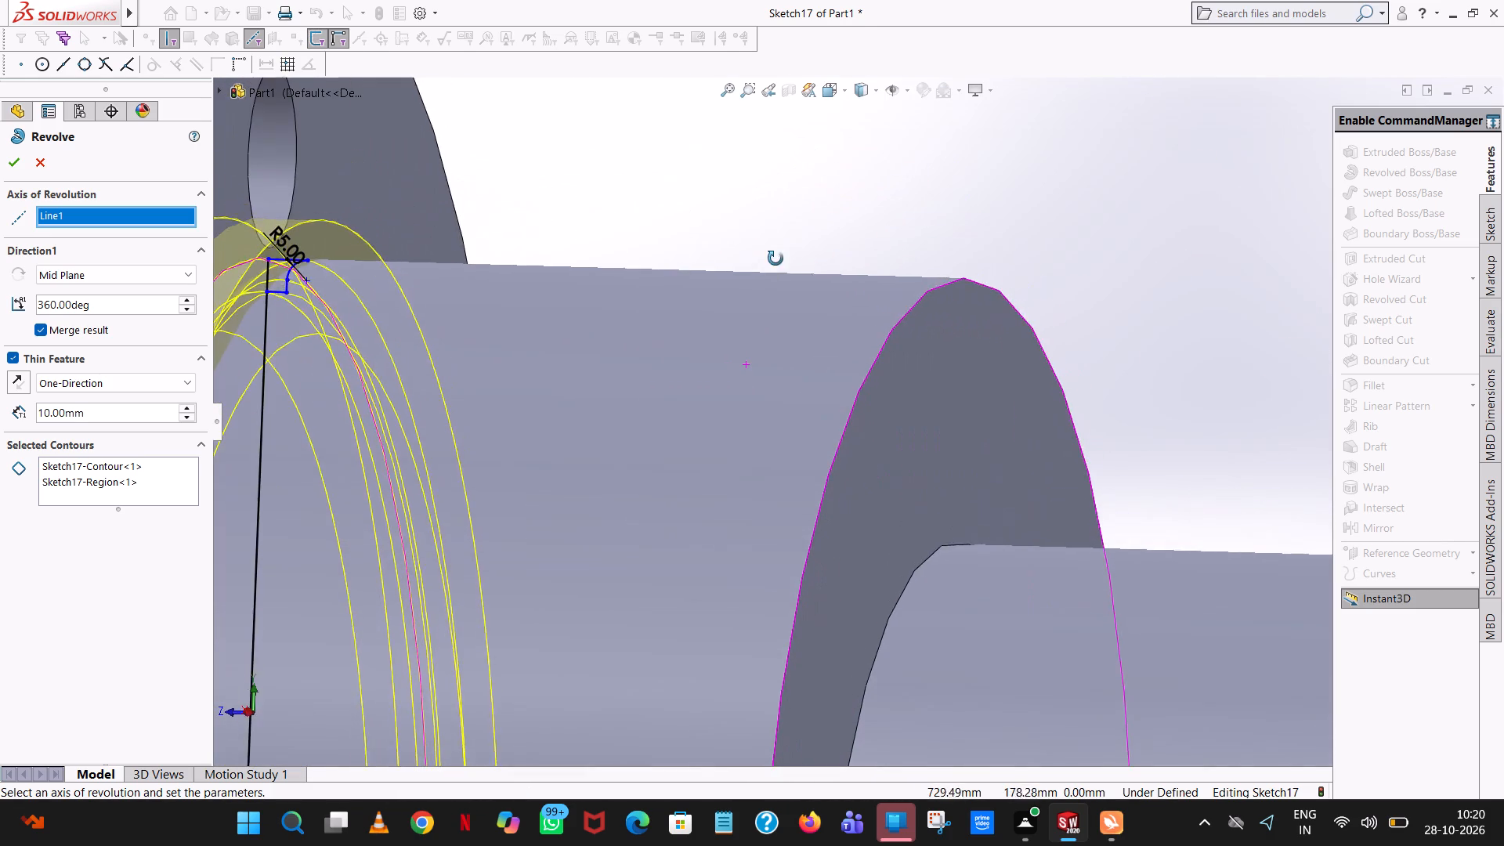
pyautogui.moveTo(775, 258); pyautogui.dragTo(773, 226, button='middle')
pyautogui.scroll(3, 386, 358)
pyautogui.scroll(-2, 421, 378)
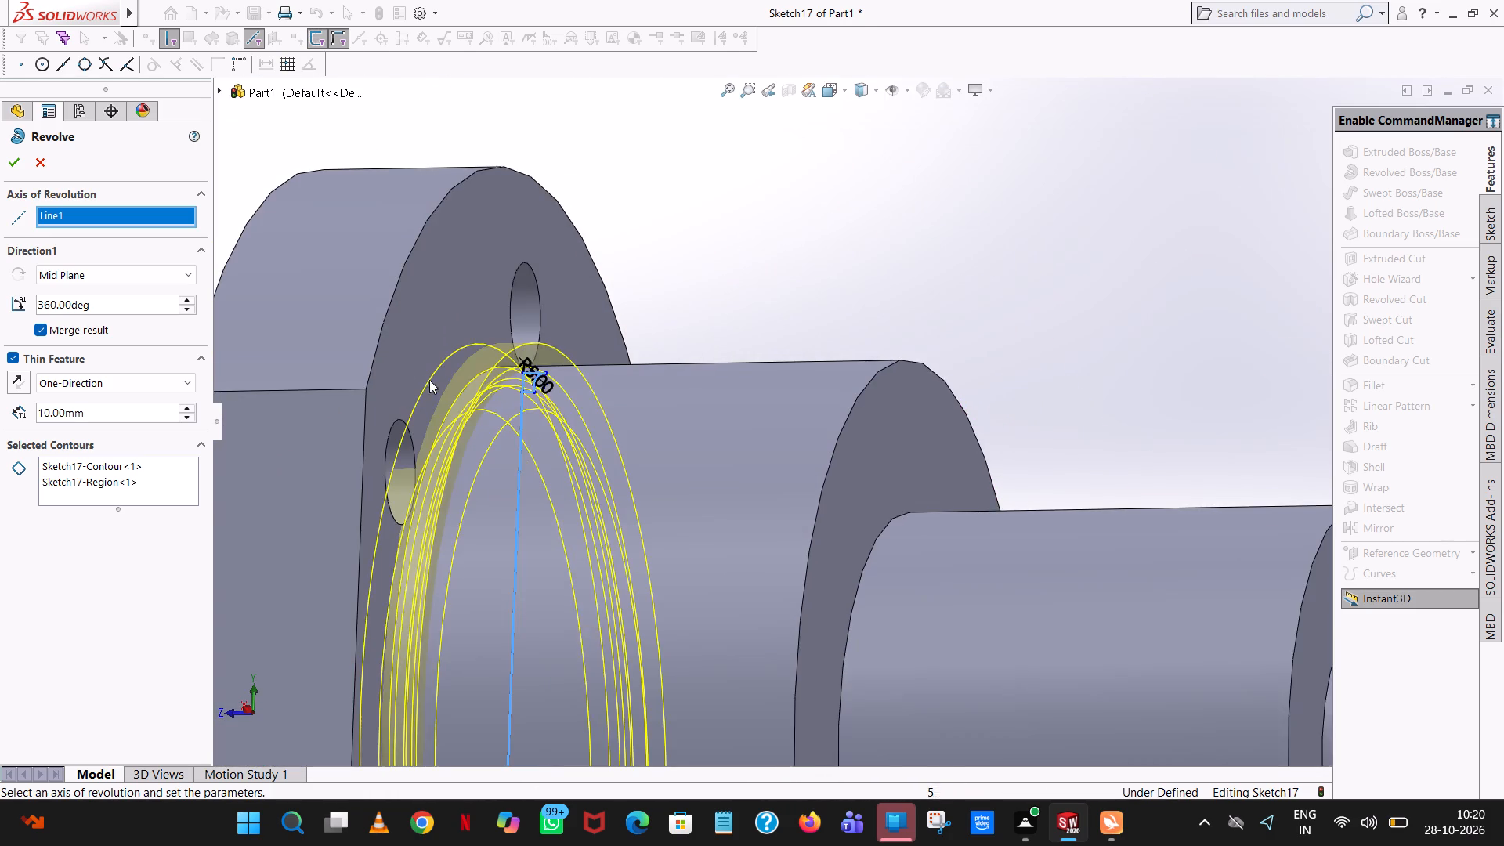
pyautogui.scroll(-3, 429, 380)
pyautogui.scroll(-1, 685, 421)
pyautogui.scroll(-3, 748, 421)
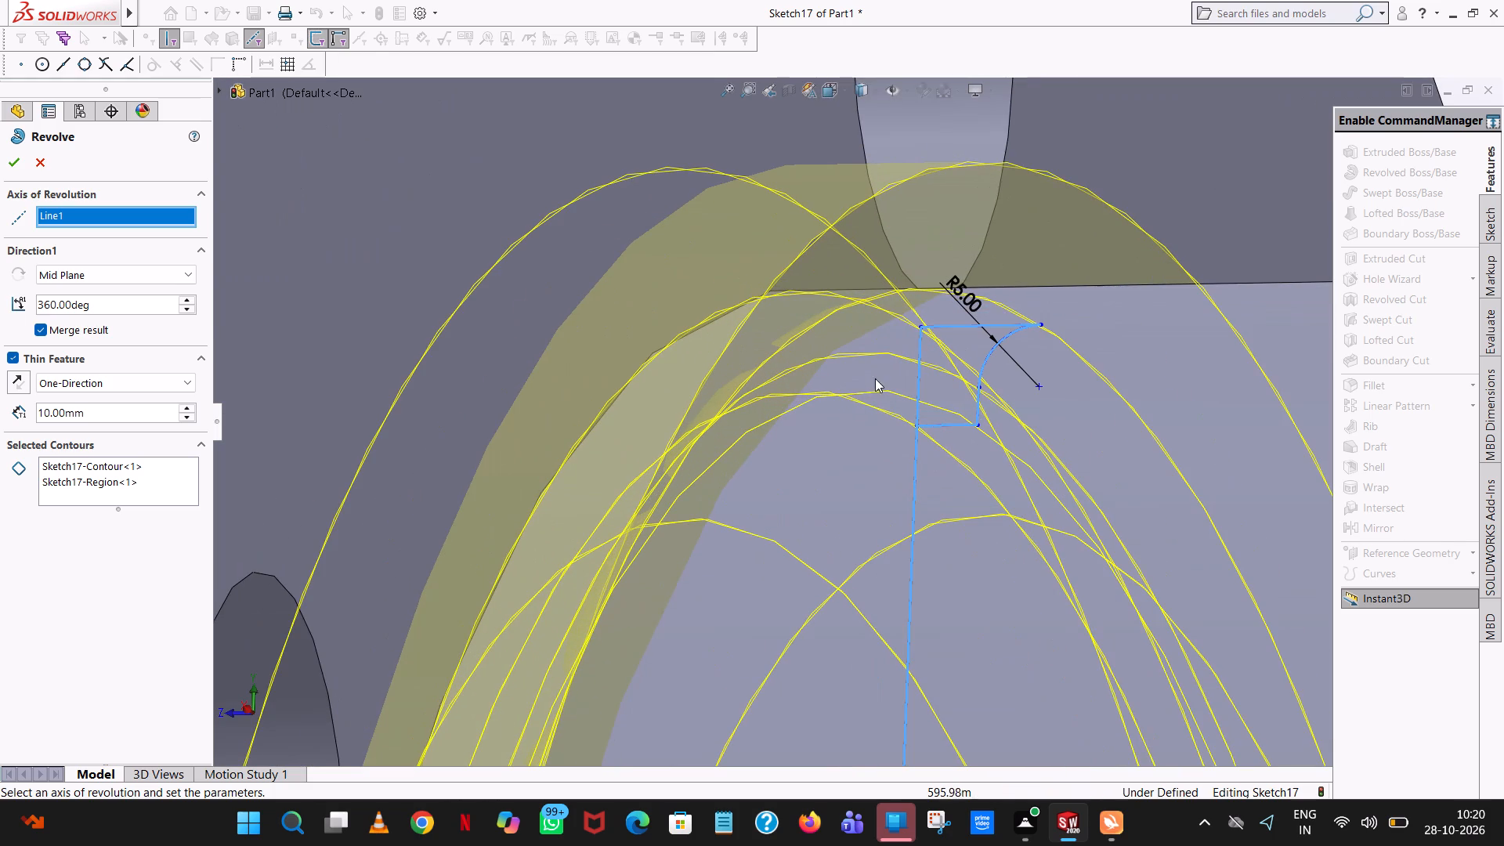
pyautogui.click(16, 157)
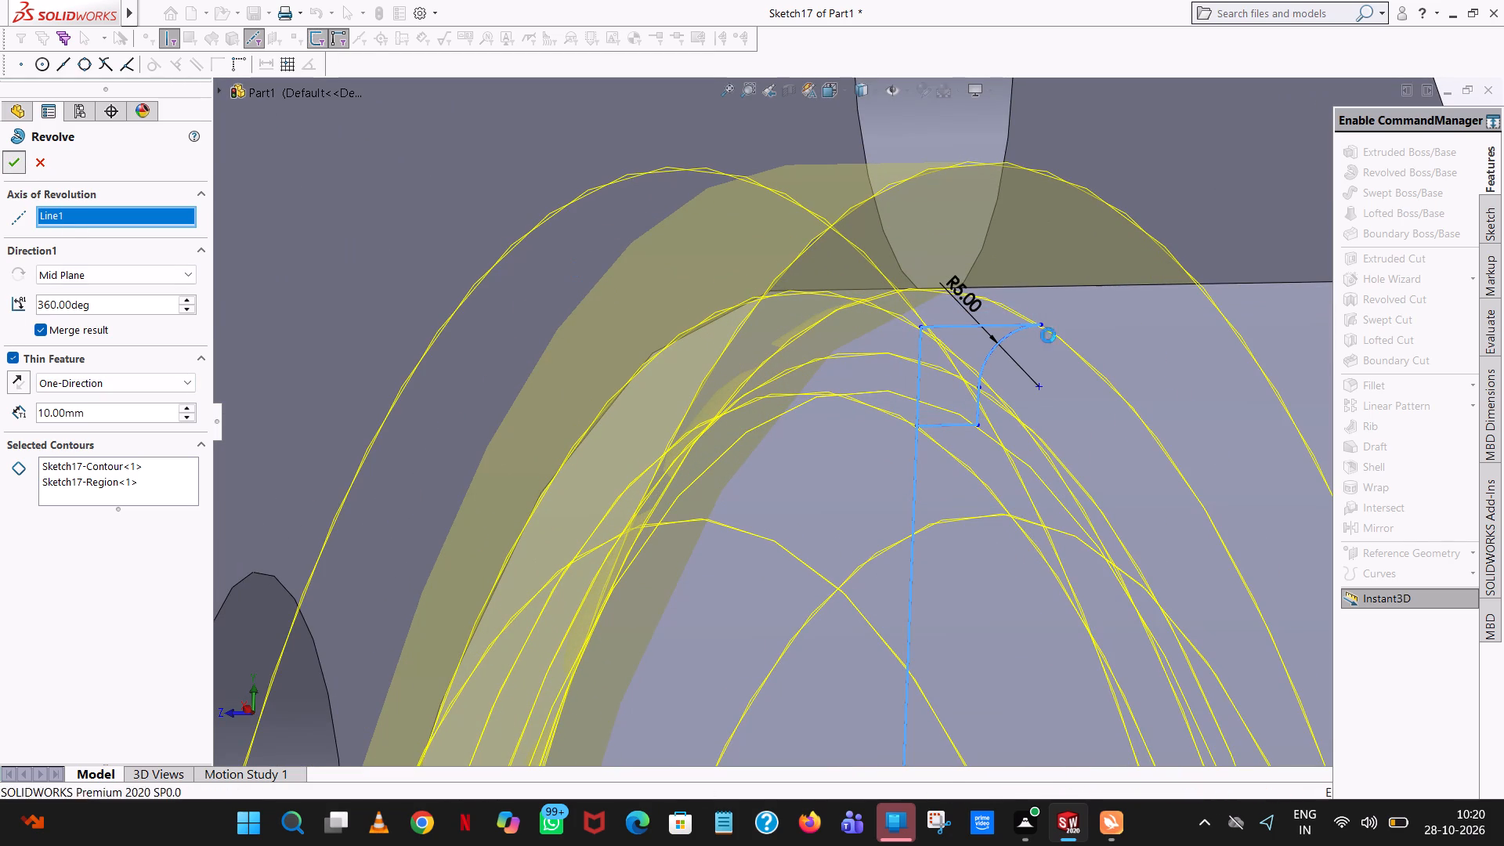
# Examine the revolved ring where the larger boss meets the flange.
pyautogui.scroll(7, 1050, 341)
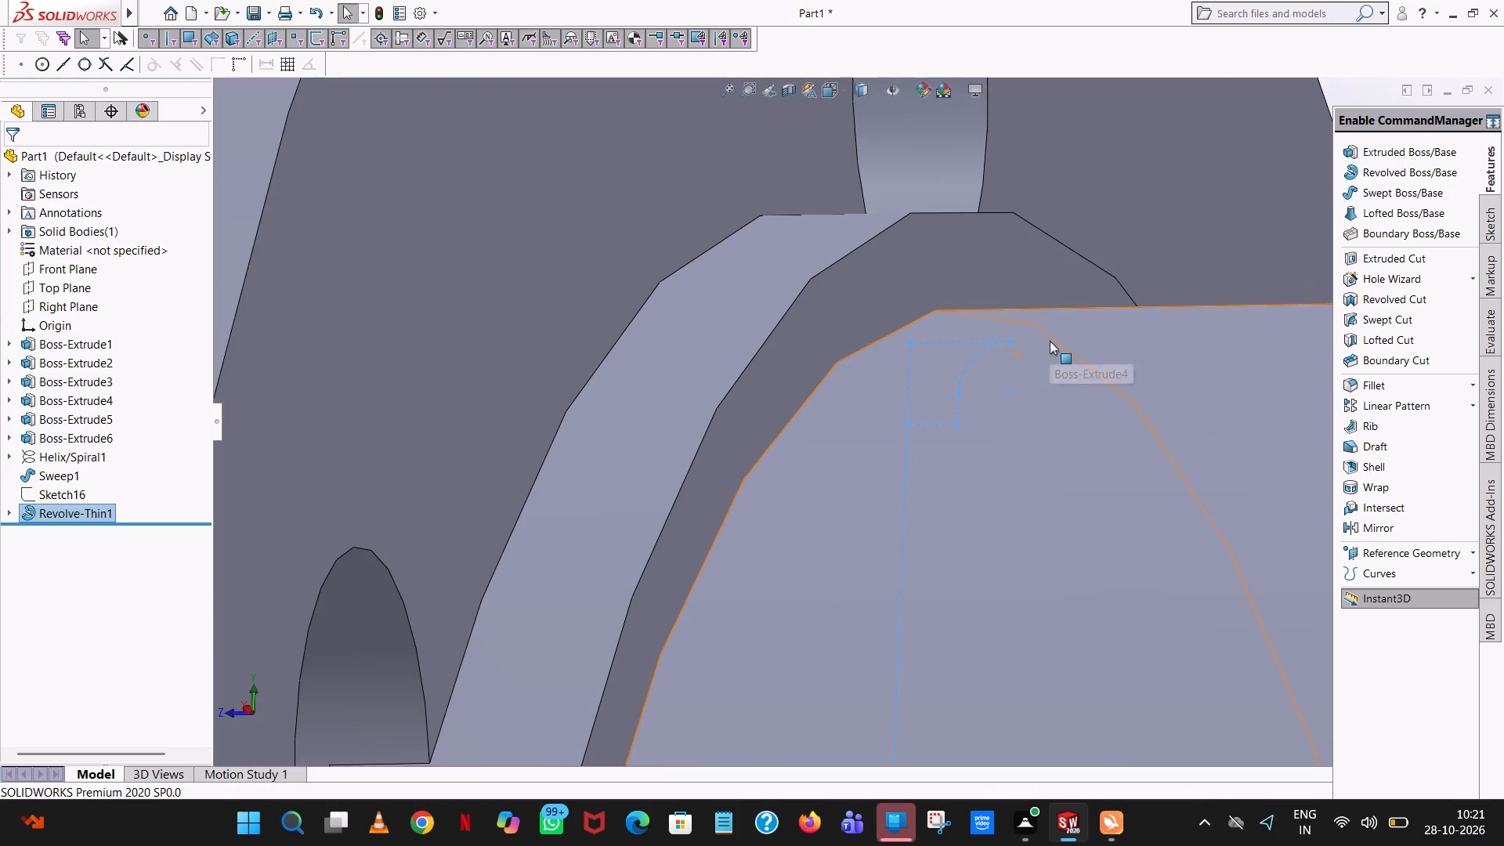
pyautogui.scroll(11, 1050, 341)
pyautogui.moveTo(894, 432); pyautogui.dragTo(905, 381, button='middle')
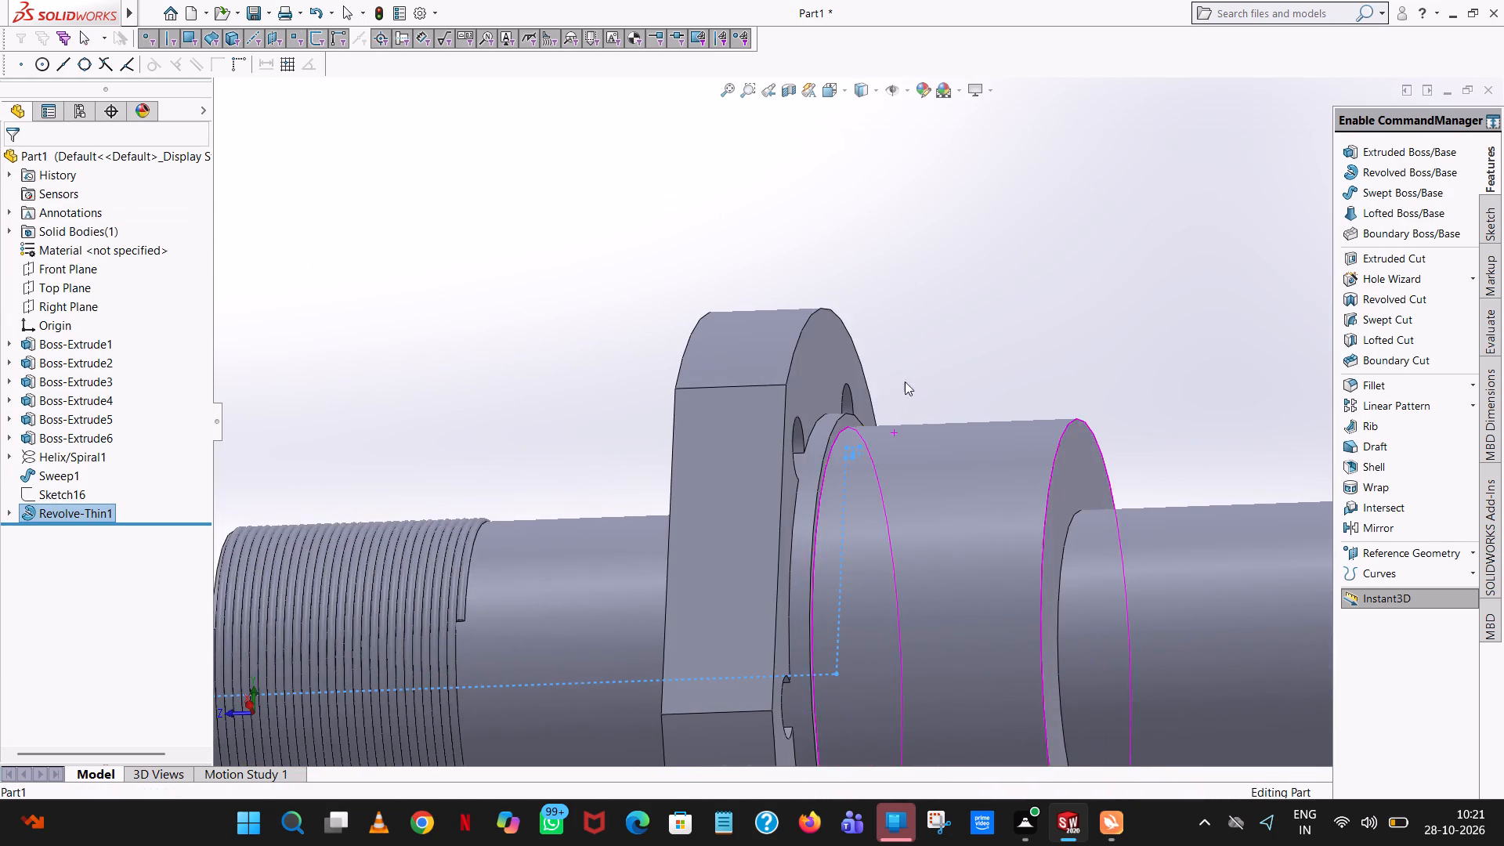
pyautogui.scroll(-7, 863, 421)
pyautogui.scroll(5, 863, 425)
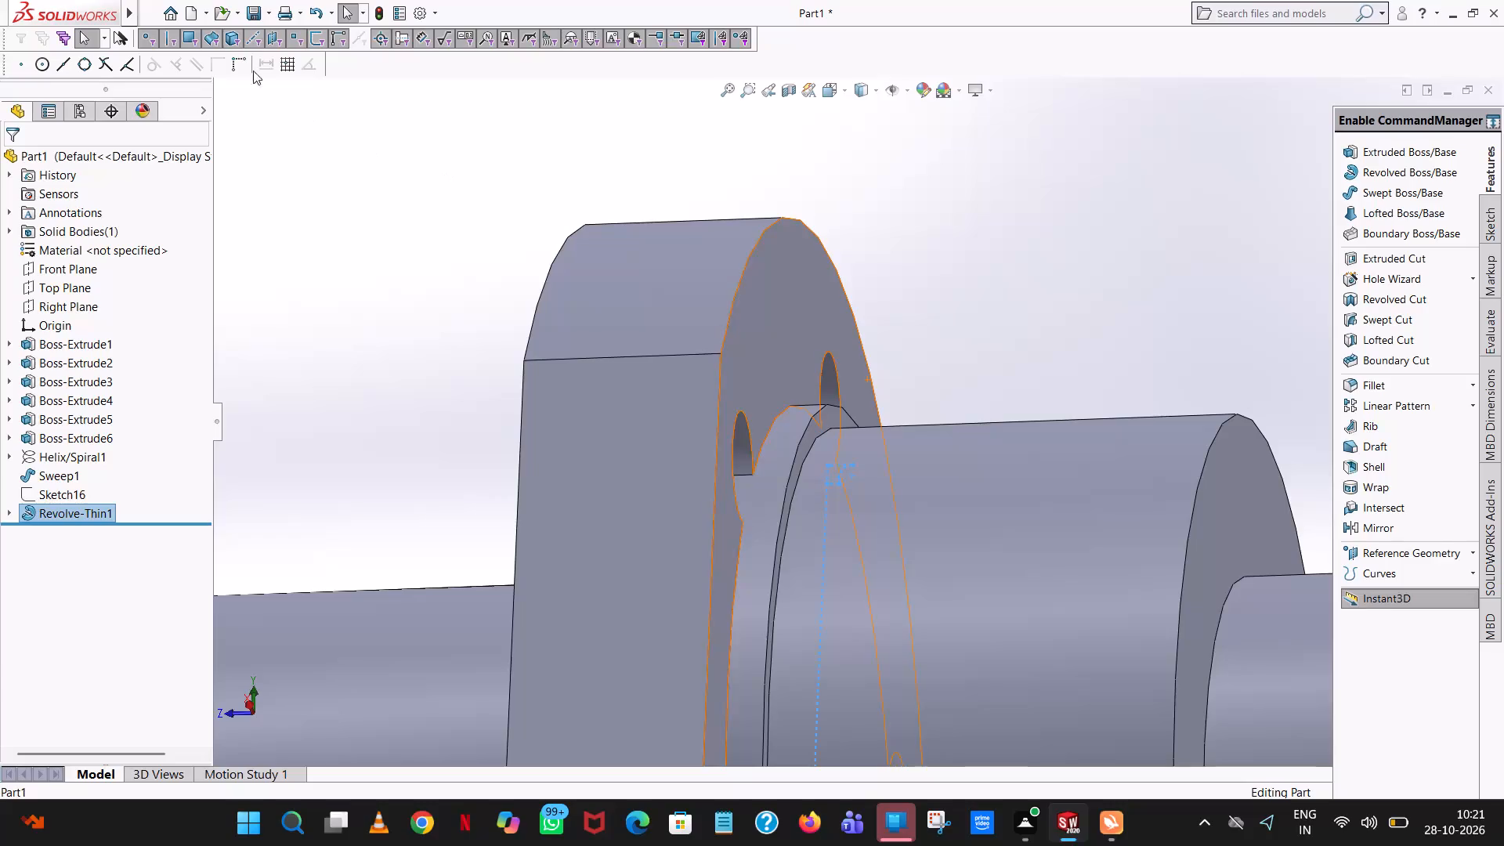
# Undo the thin revolve of the relief profile and return to its sketch.
pyautogui.click(305, 9)
pyautogui.click(309, 11)
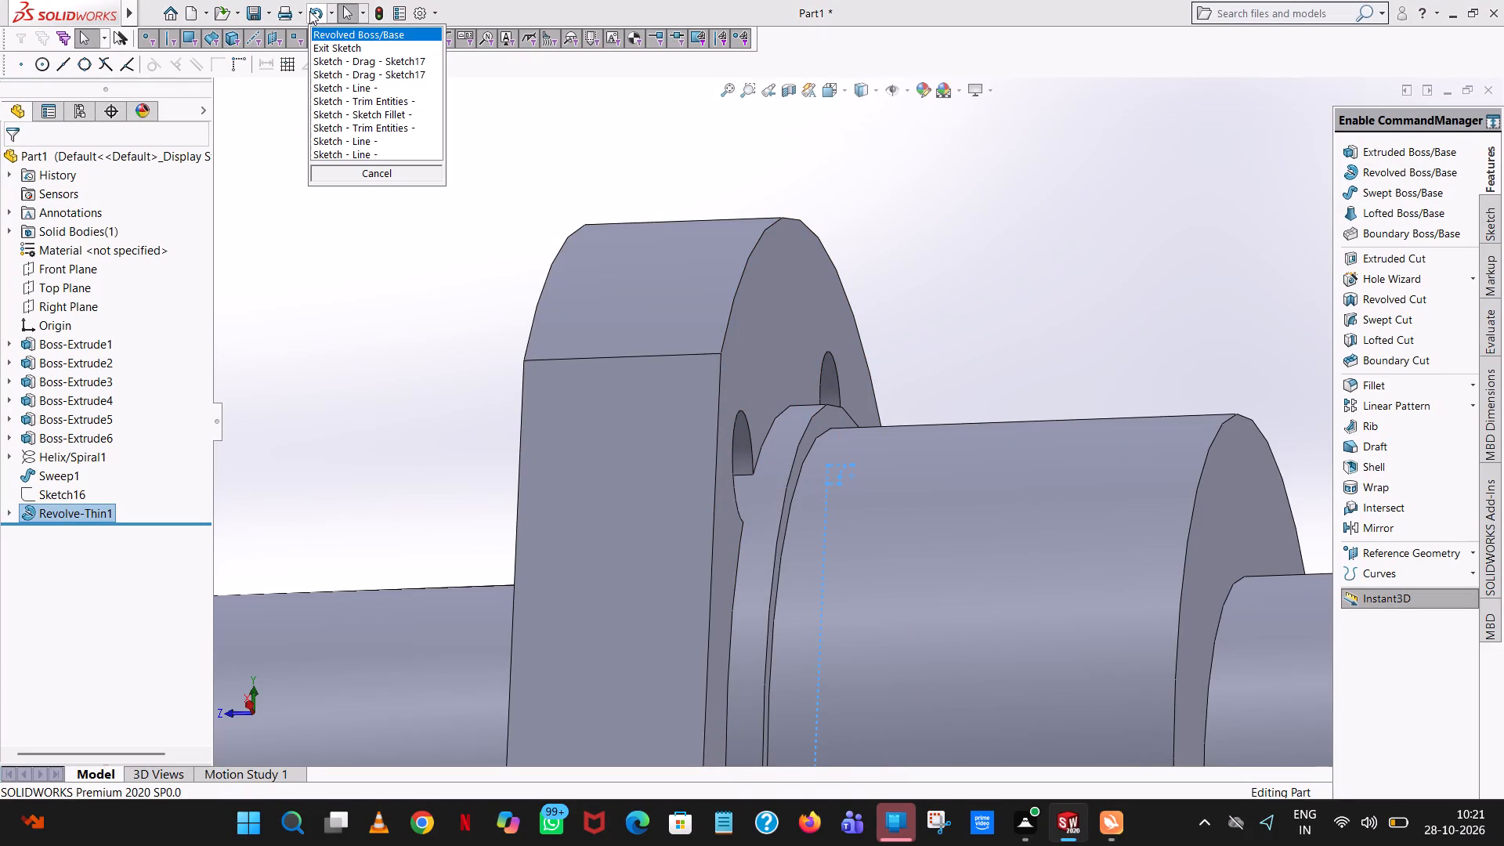
pyautogui.click(363, 306)
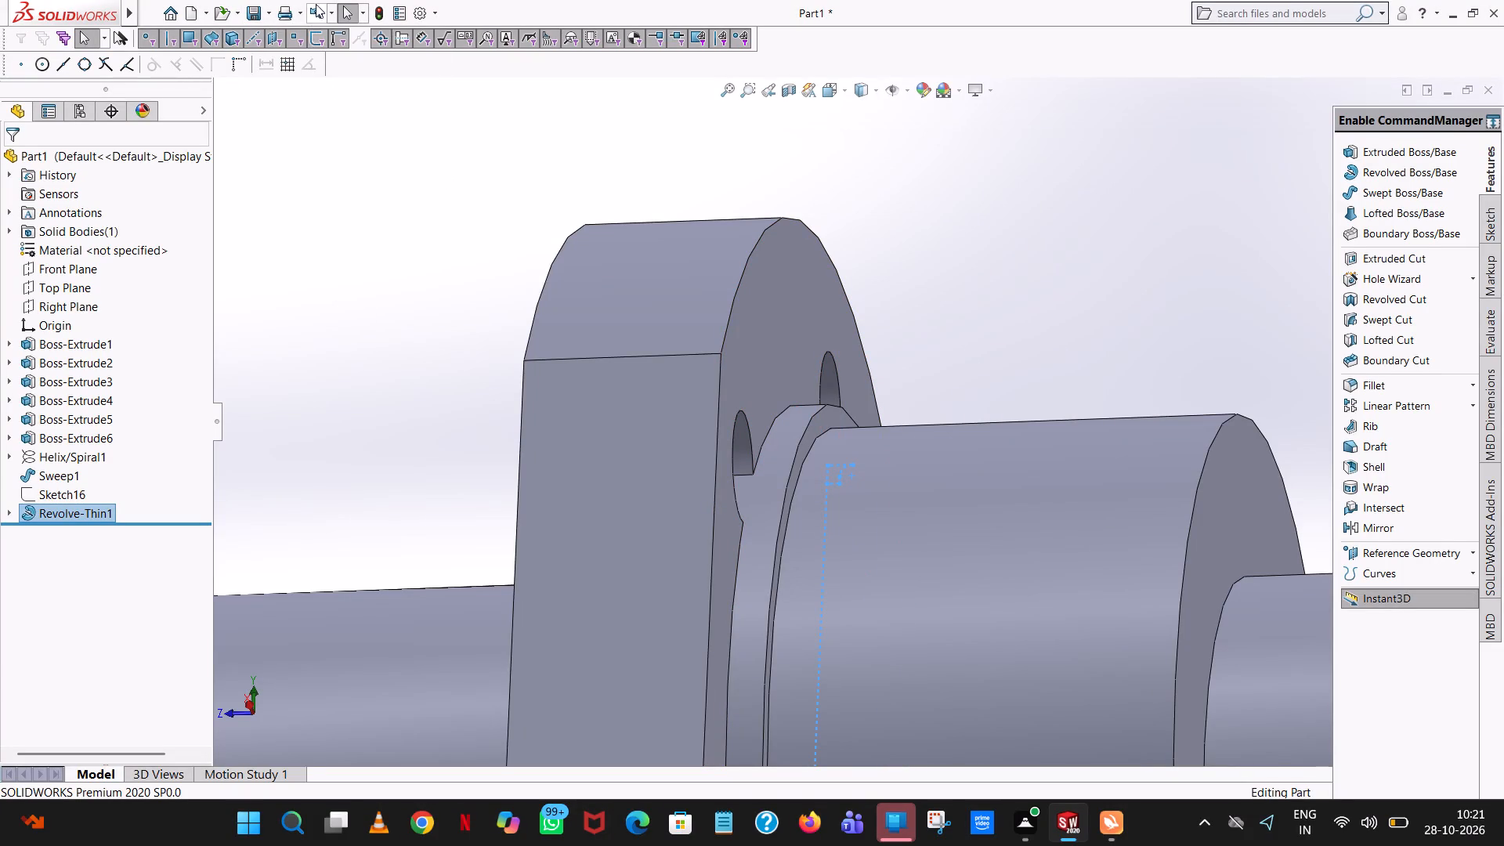
pyautogui.click(310, 8)
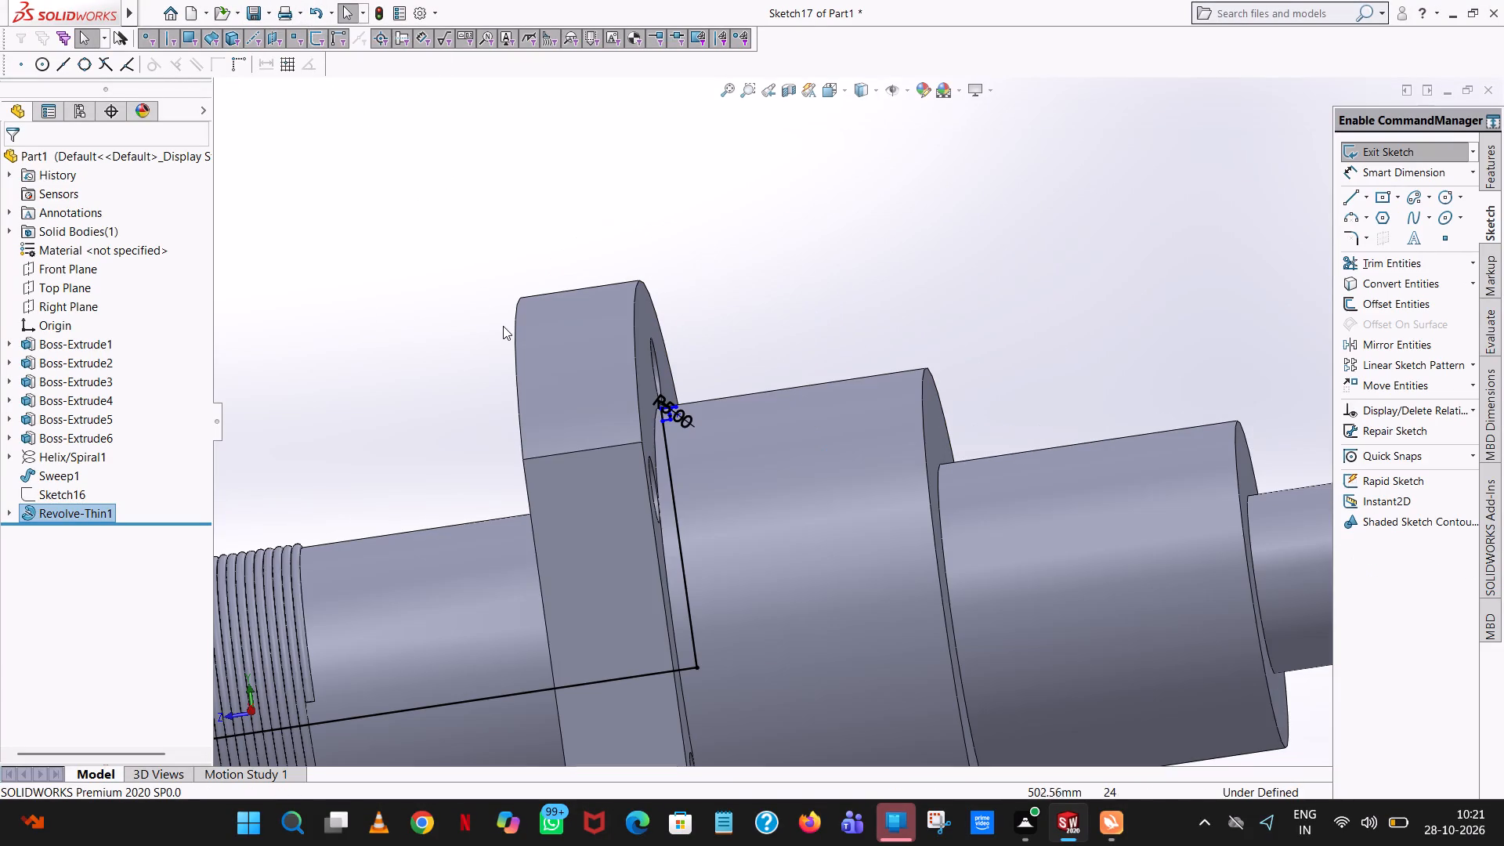
# Trim away the two long lines running from the relief profile to and along the part's centre.
pyautogui.click(1429, 266)
pyautogui.click(679, 526)
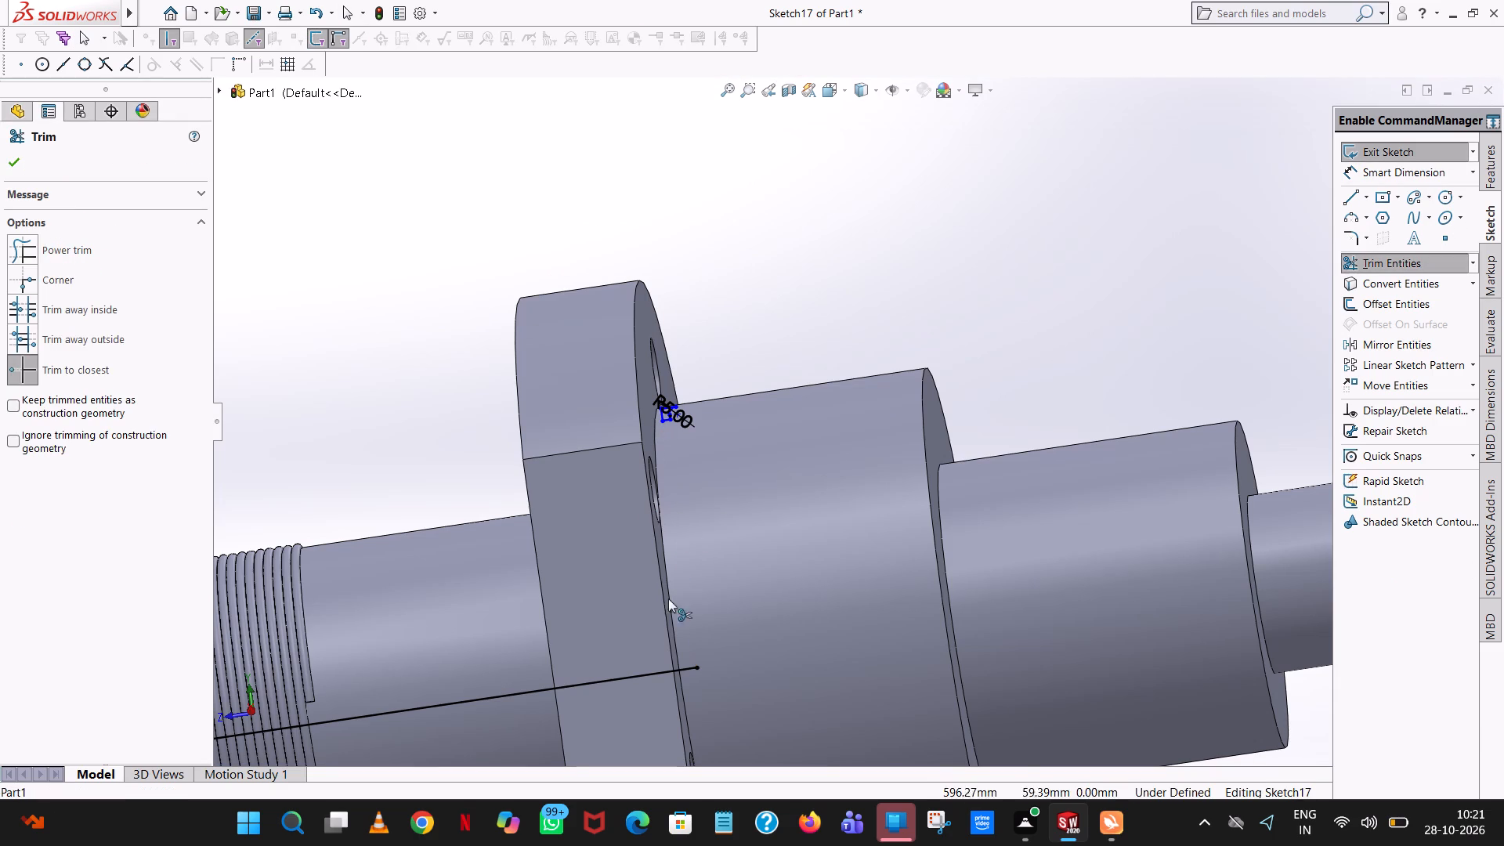
pyautogui.click(549, 689)
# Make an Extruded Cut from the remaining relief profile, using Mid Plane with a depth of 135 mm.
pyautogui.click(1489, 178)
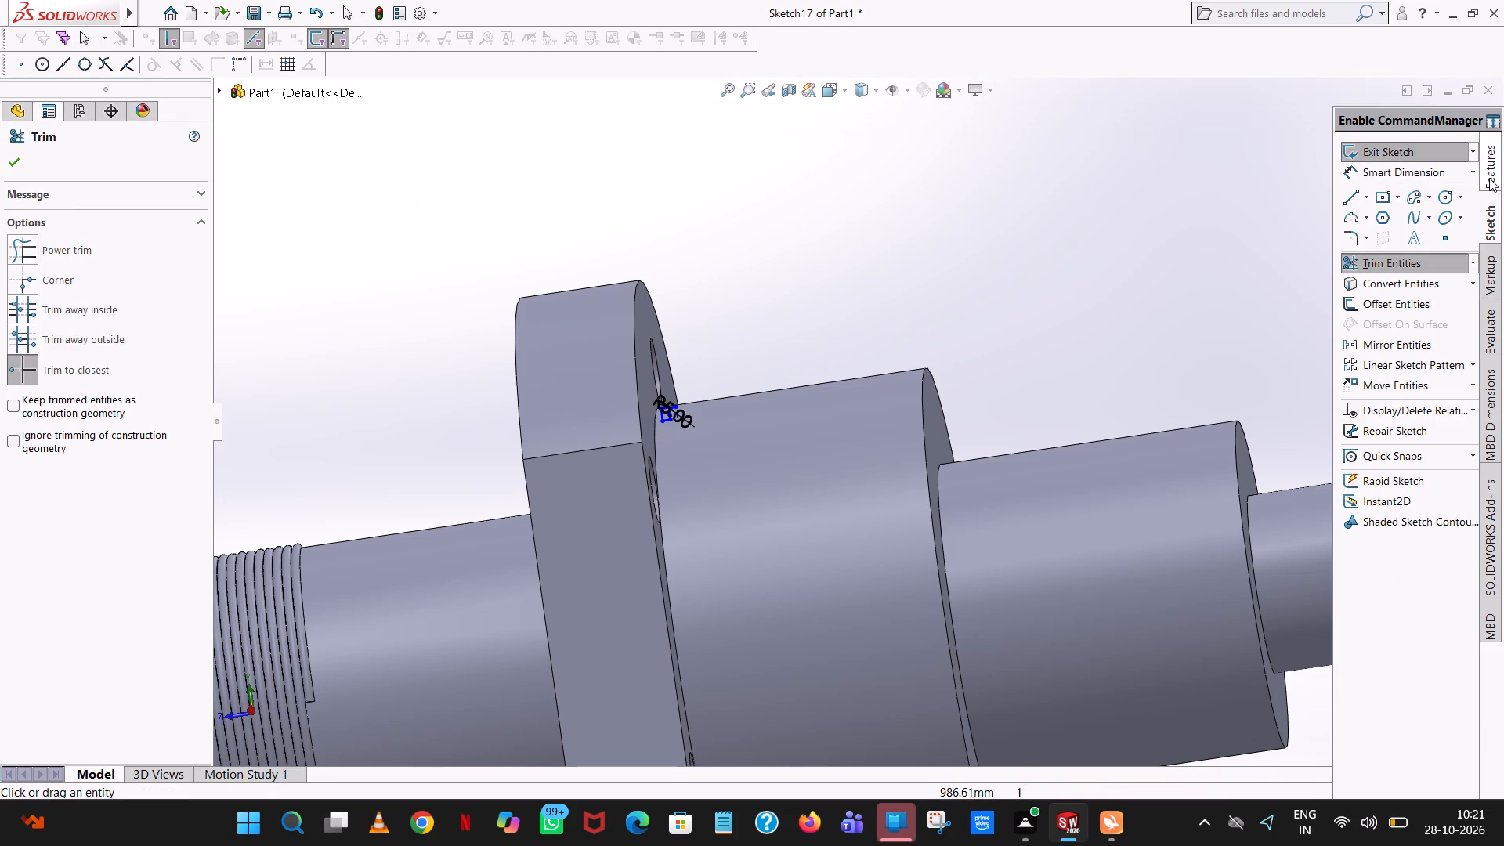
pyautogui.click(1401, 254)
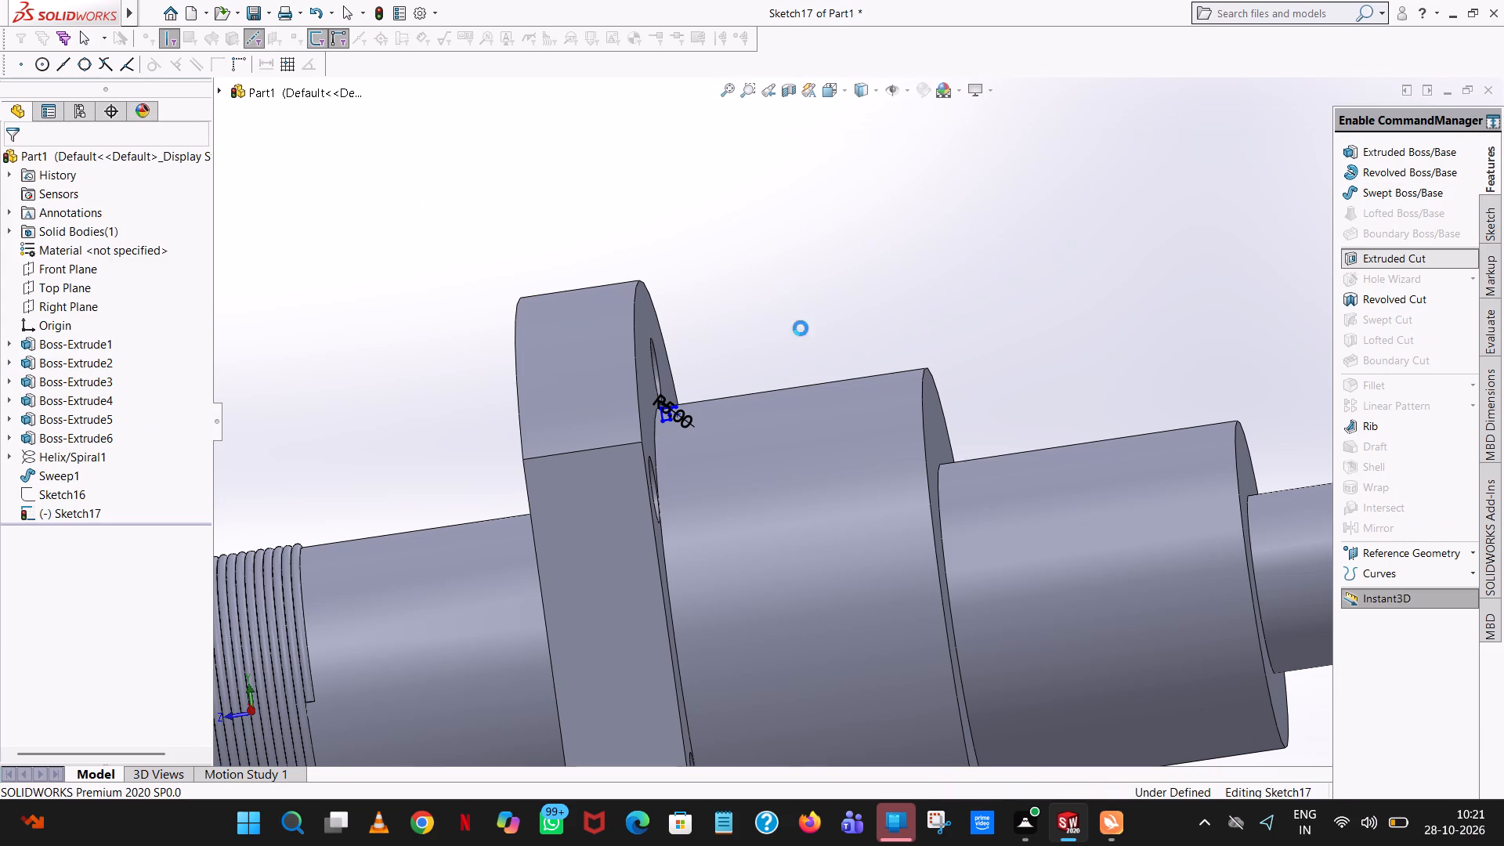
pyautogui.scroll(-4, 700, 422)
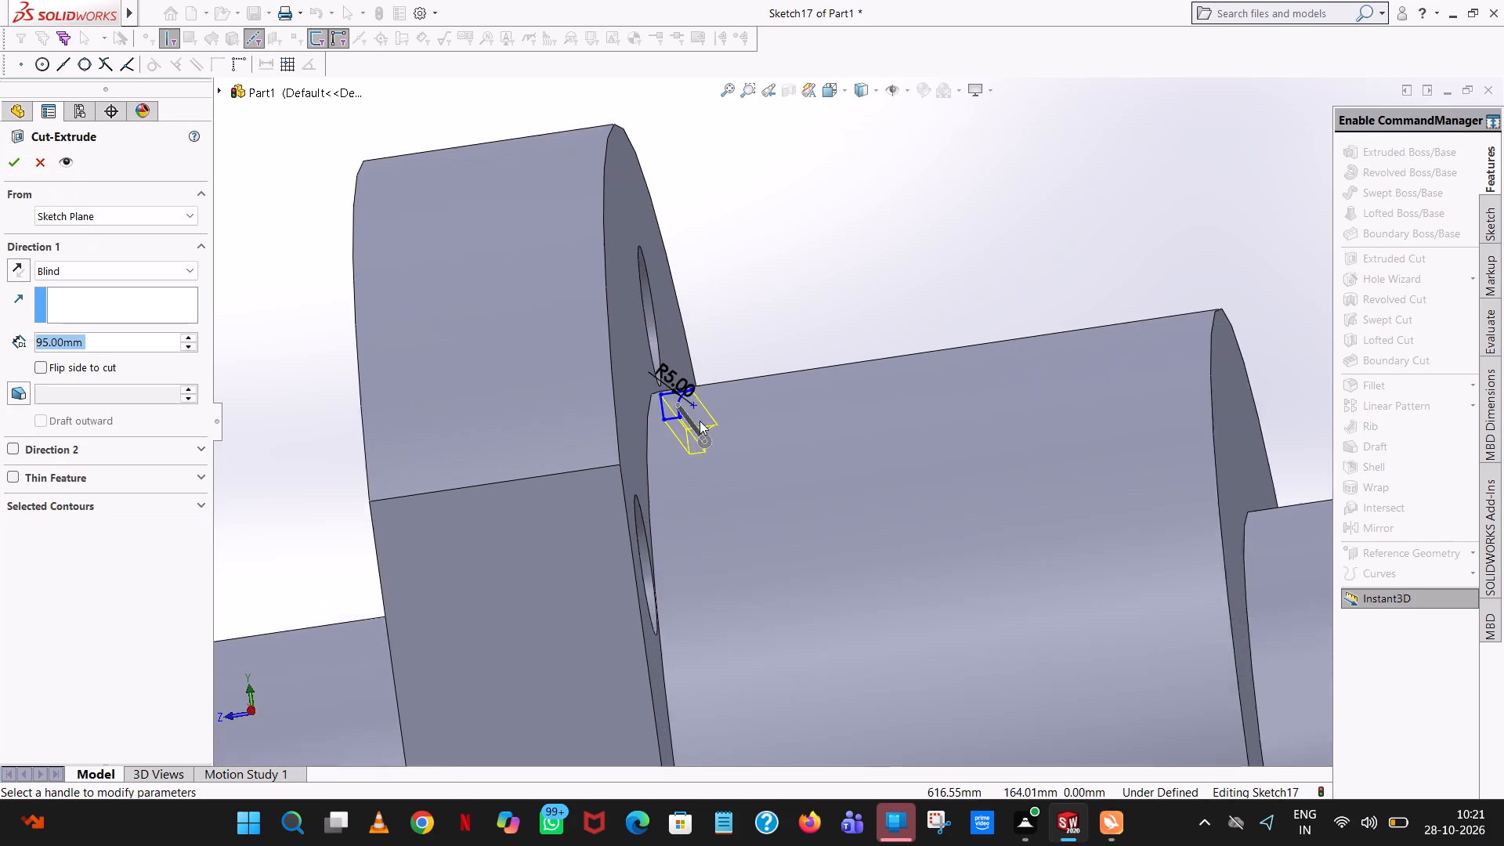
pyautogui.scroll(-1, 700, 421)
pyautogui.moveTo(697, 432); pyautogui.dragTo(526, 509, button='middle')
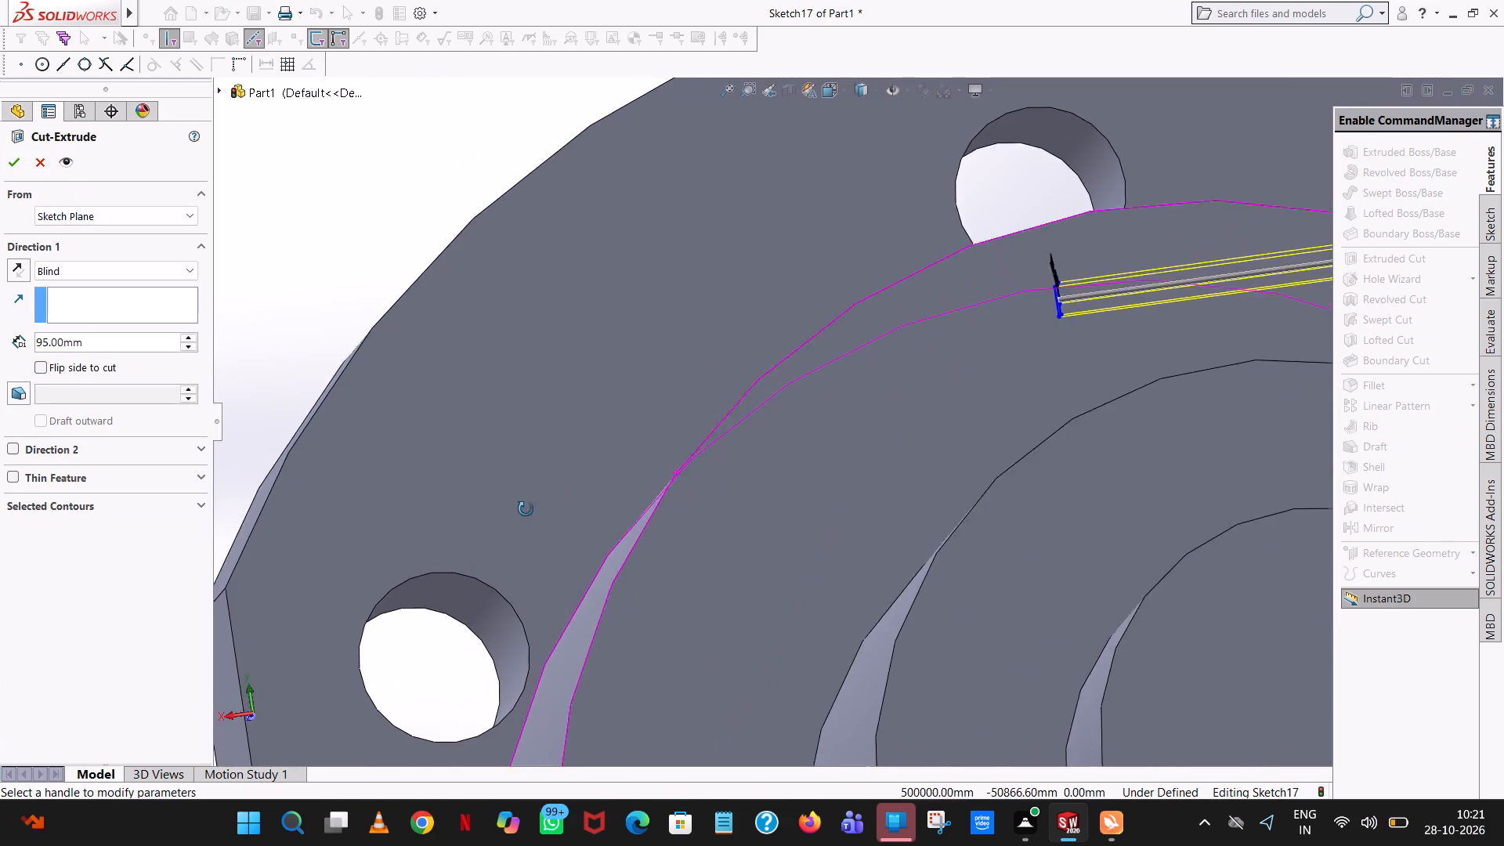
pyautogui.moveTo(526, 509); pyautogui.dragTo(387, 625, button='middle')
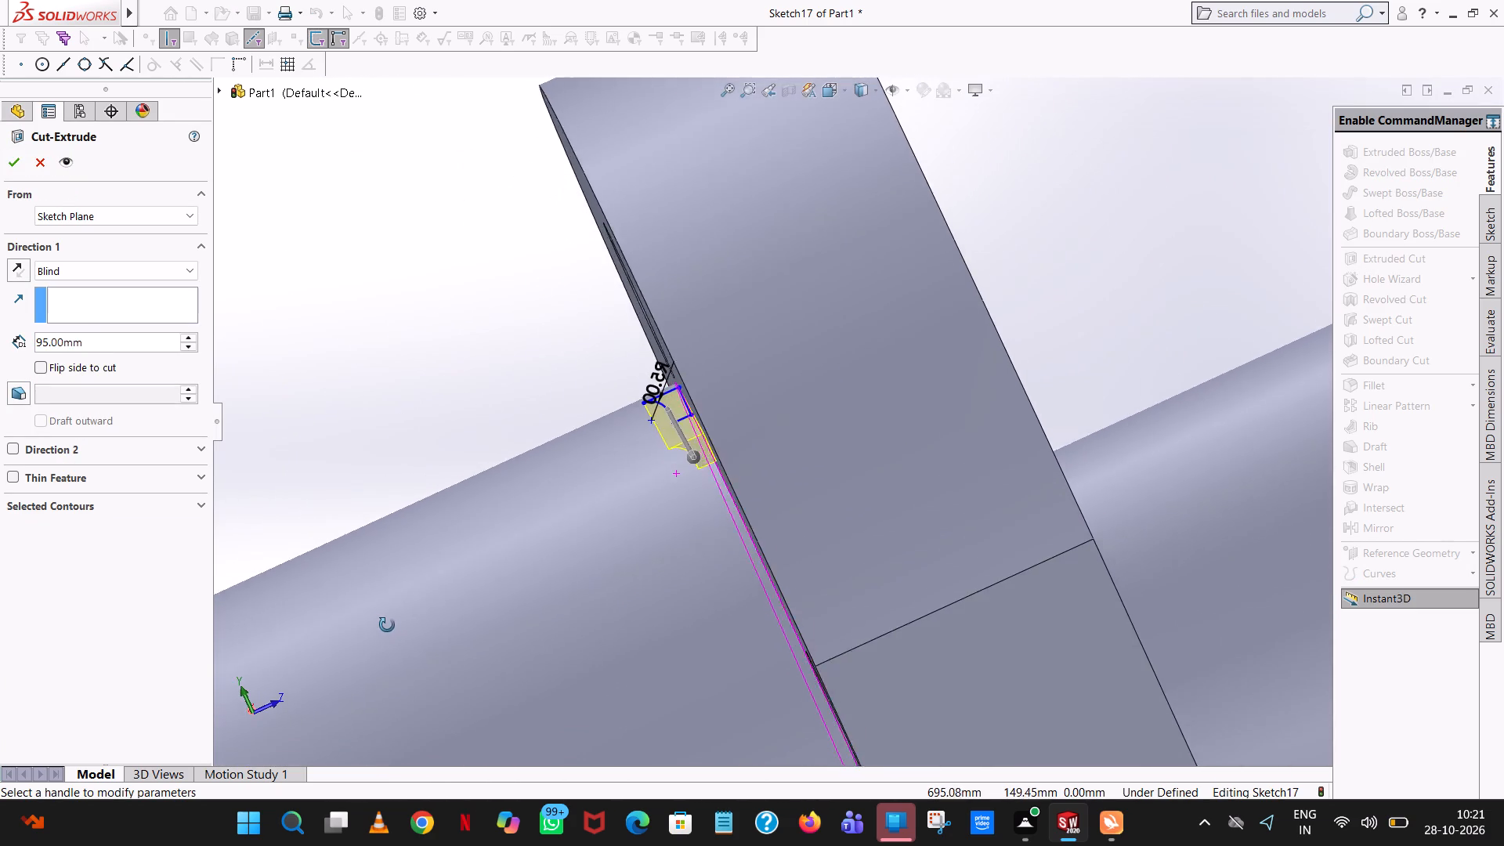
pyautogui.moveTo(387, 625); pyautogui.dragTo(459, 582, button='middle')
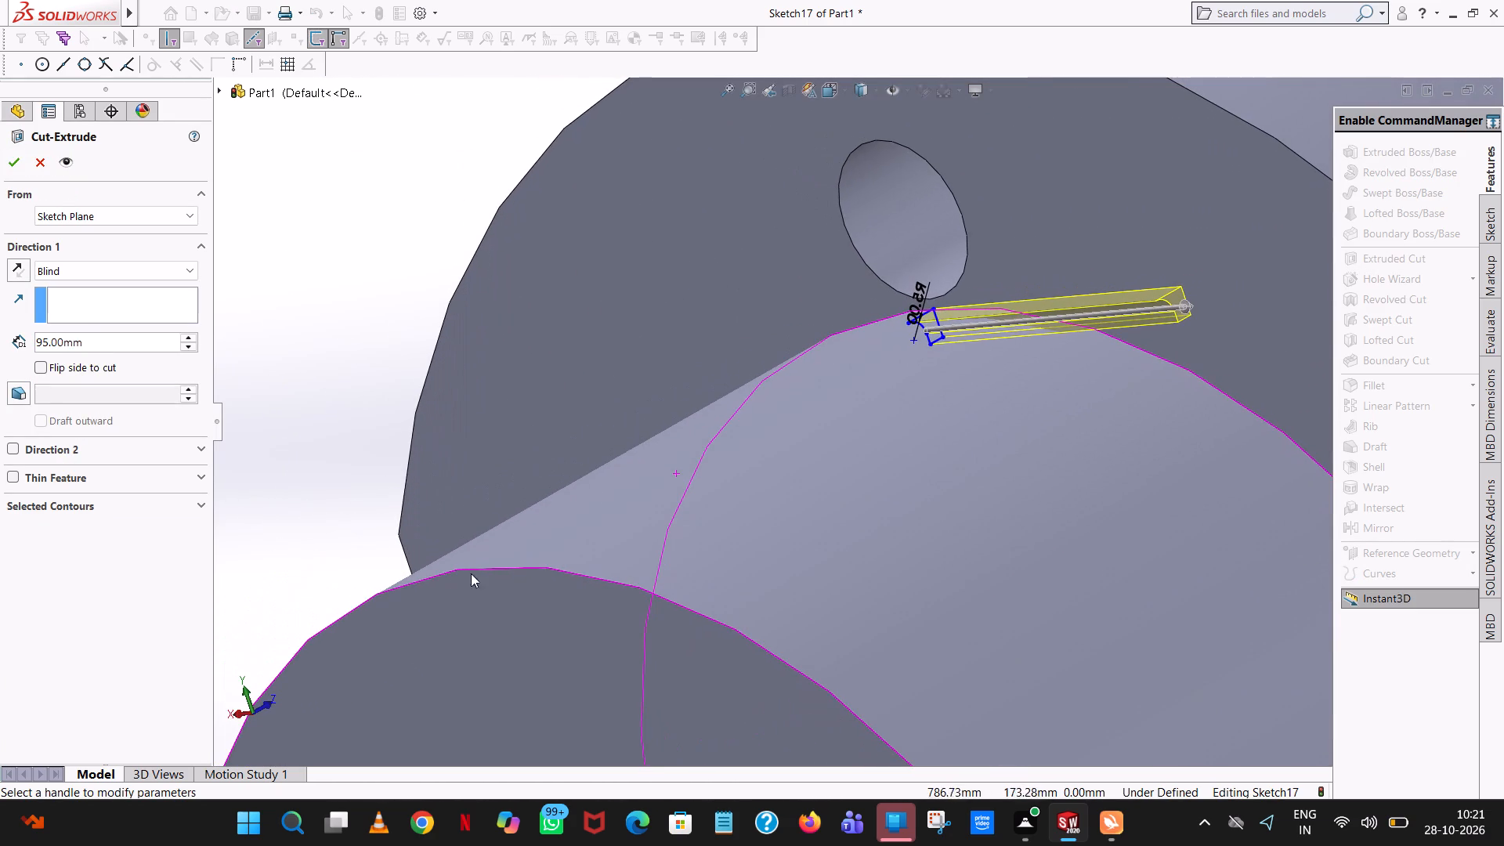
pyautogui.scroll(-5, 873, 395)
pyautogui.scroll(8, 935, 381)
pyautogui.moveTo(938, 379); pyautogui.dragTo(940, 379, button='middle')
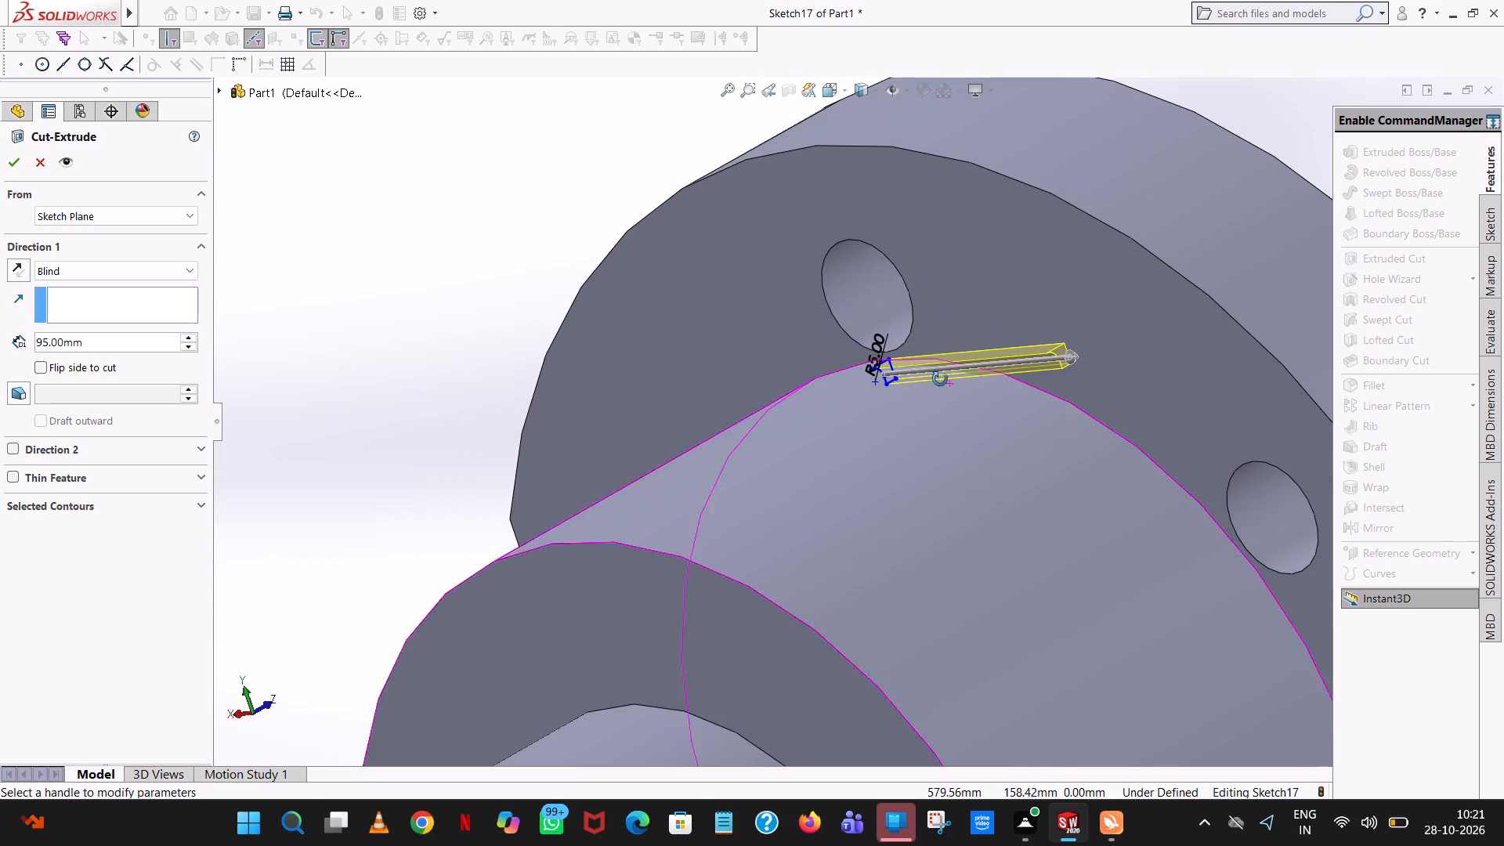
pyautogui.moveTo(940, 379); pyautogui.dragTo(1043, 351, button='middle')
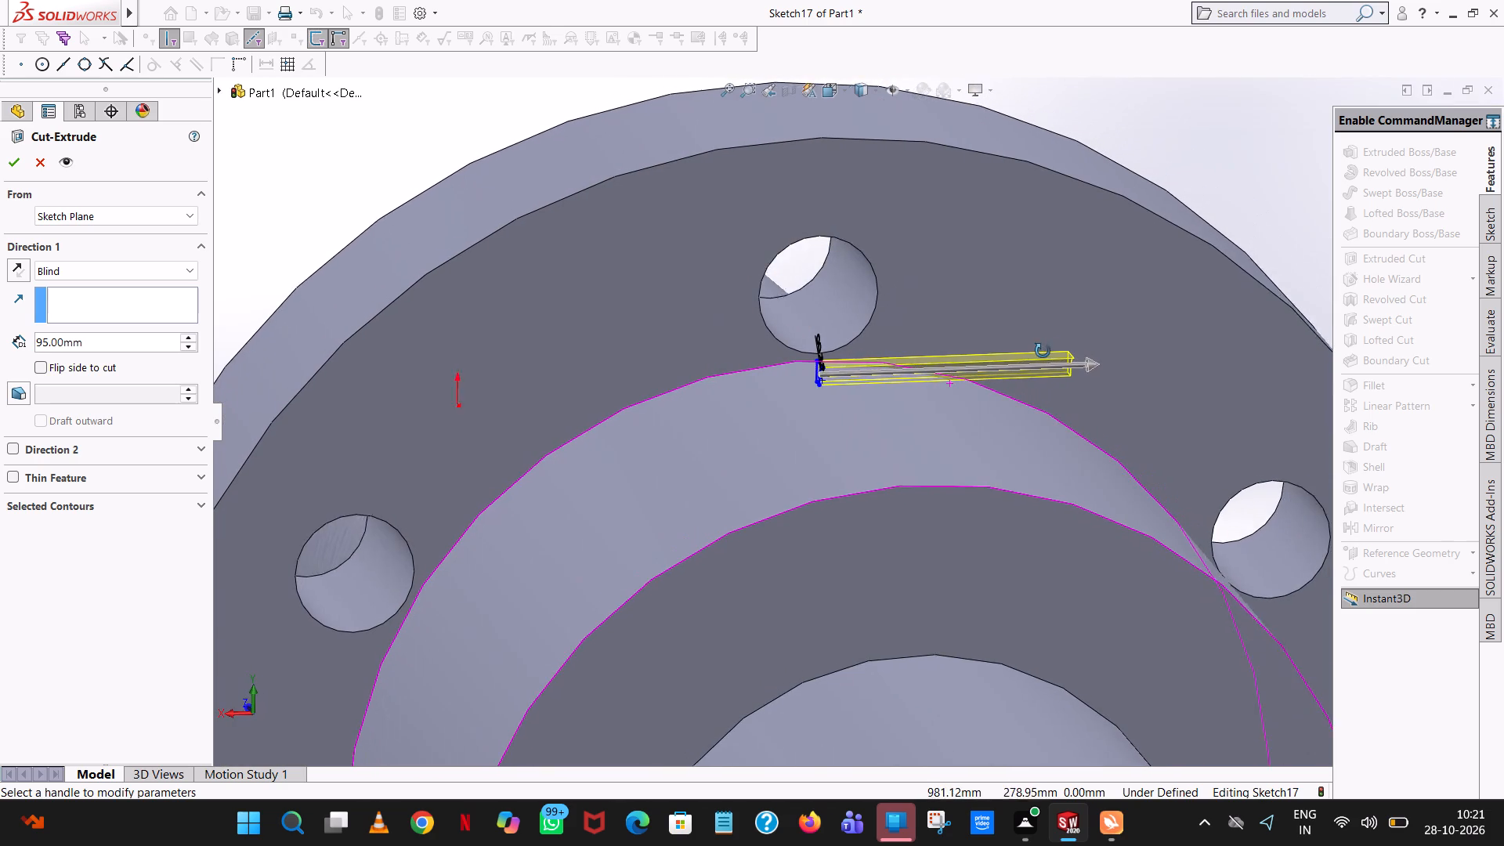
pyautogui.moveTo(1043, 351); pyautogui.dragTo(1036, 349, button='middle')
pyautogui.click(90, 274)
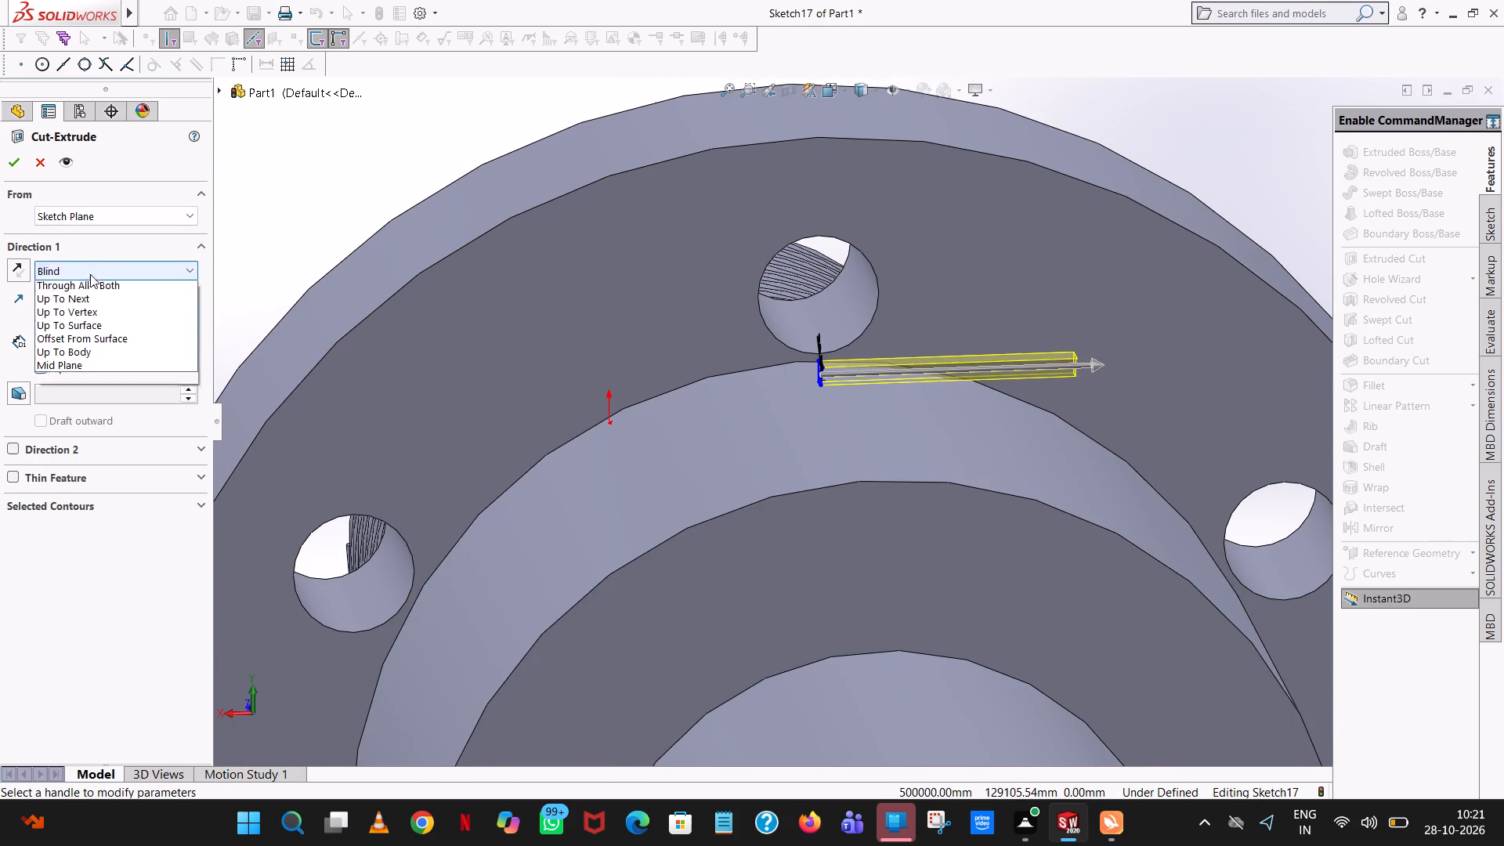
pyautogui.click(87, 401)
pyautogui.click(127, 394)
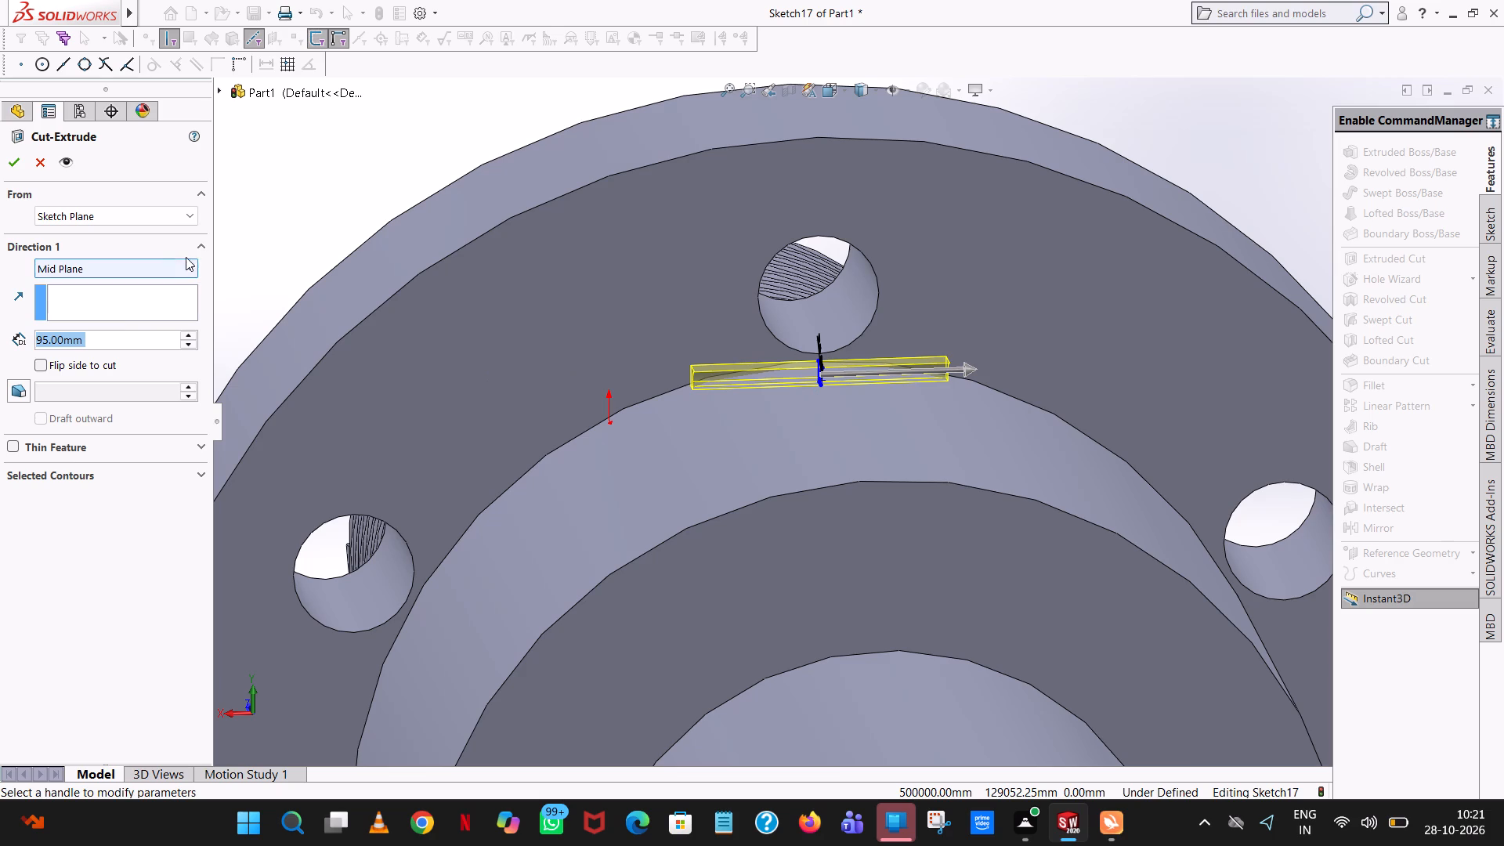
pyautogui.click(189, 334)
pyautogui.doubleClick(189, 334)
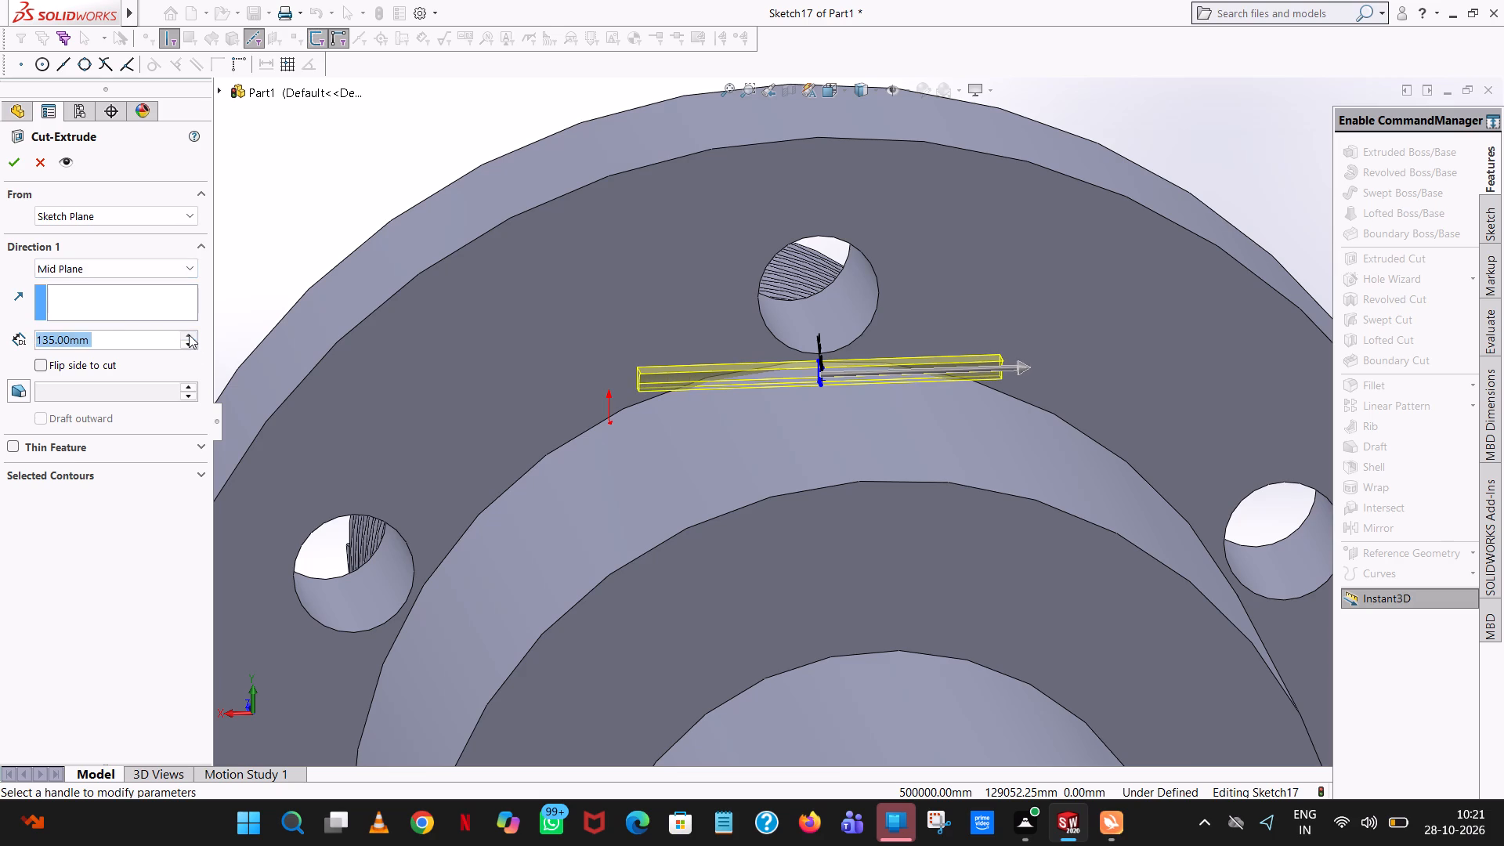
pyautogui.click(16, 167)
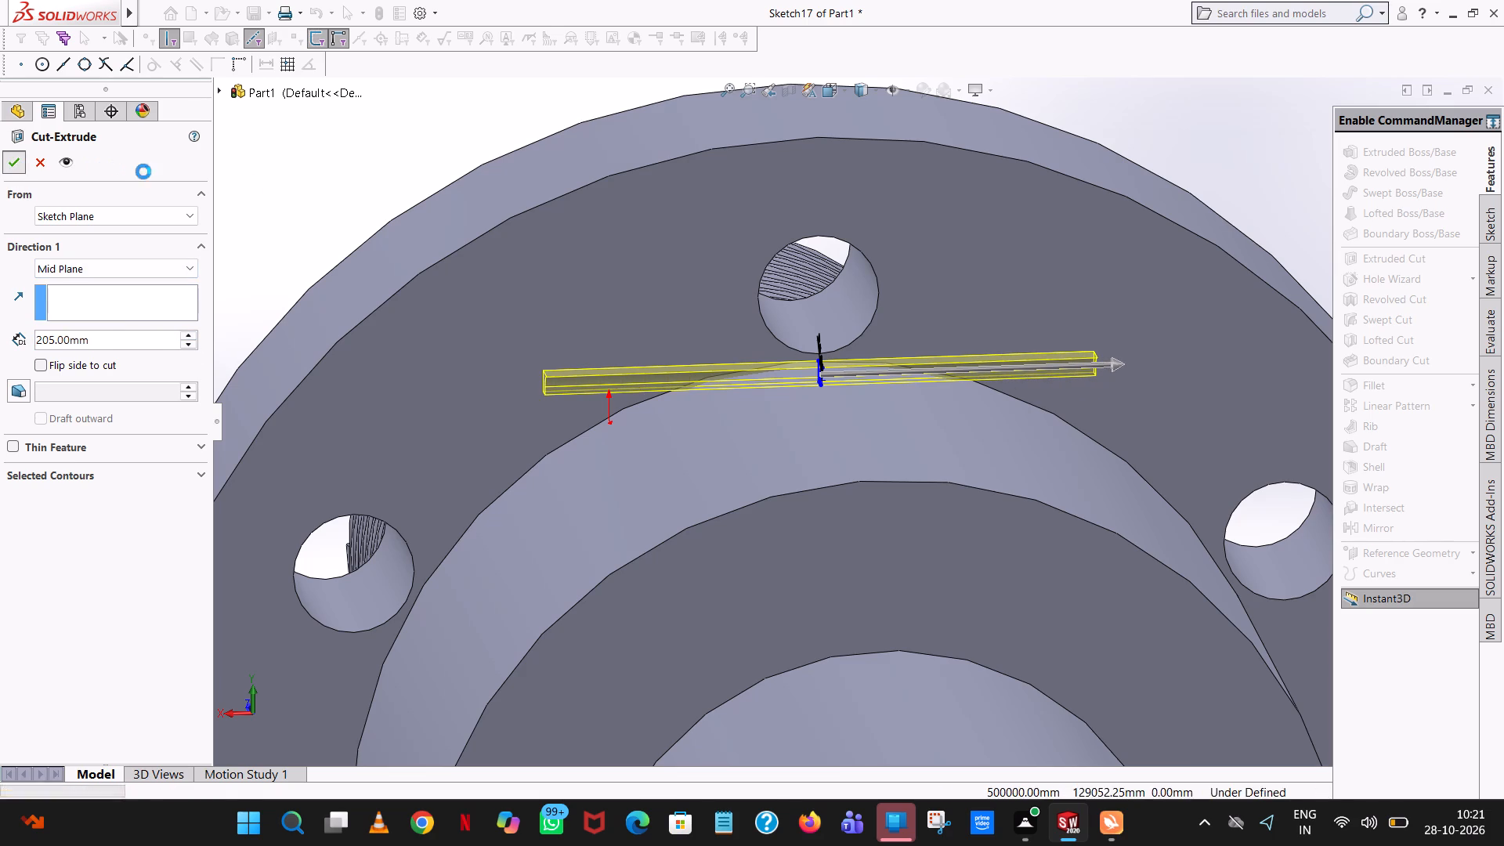
# Examine the extruded cut where the larger boss meets the flange.
pyautogui.click(347, 197)
pyautogui.moveTo(786, 462); pyautogui.dragTo(912, 519, button='middle')
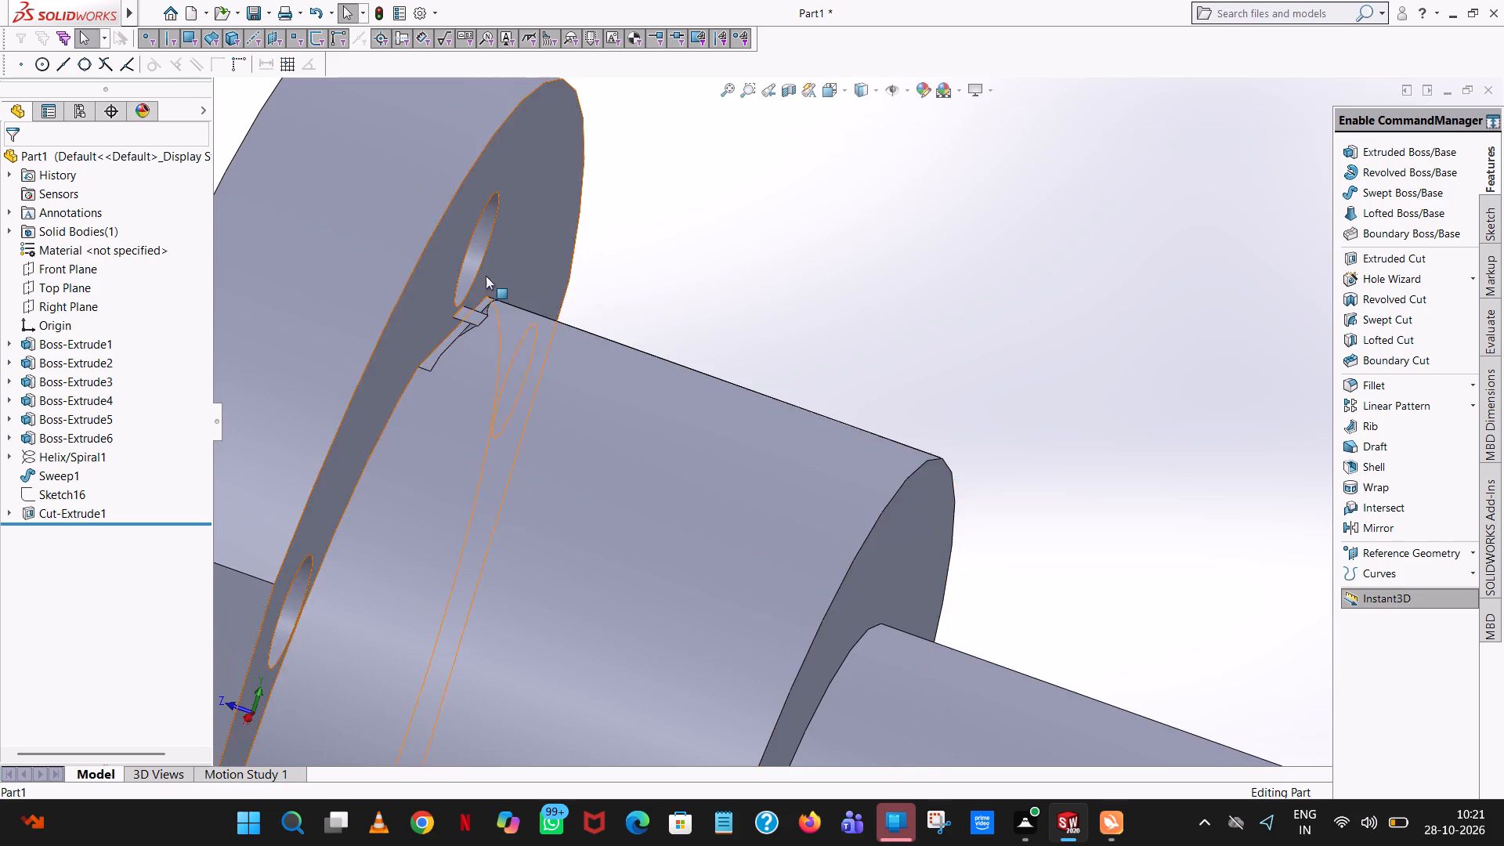
pyautogui.scroll(-8, 486, 276)
pyautogui.scroll(-10, 669, 443)
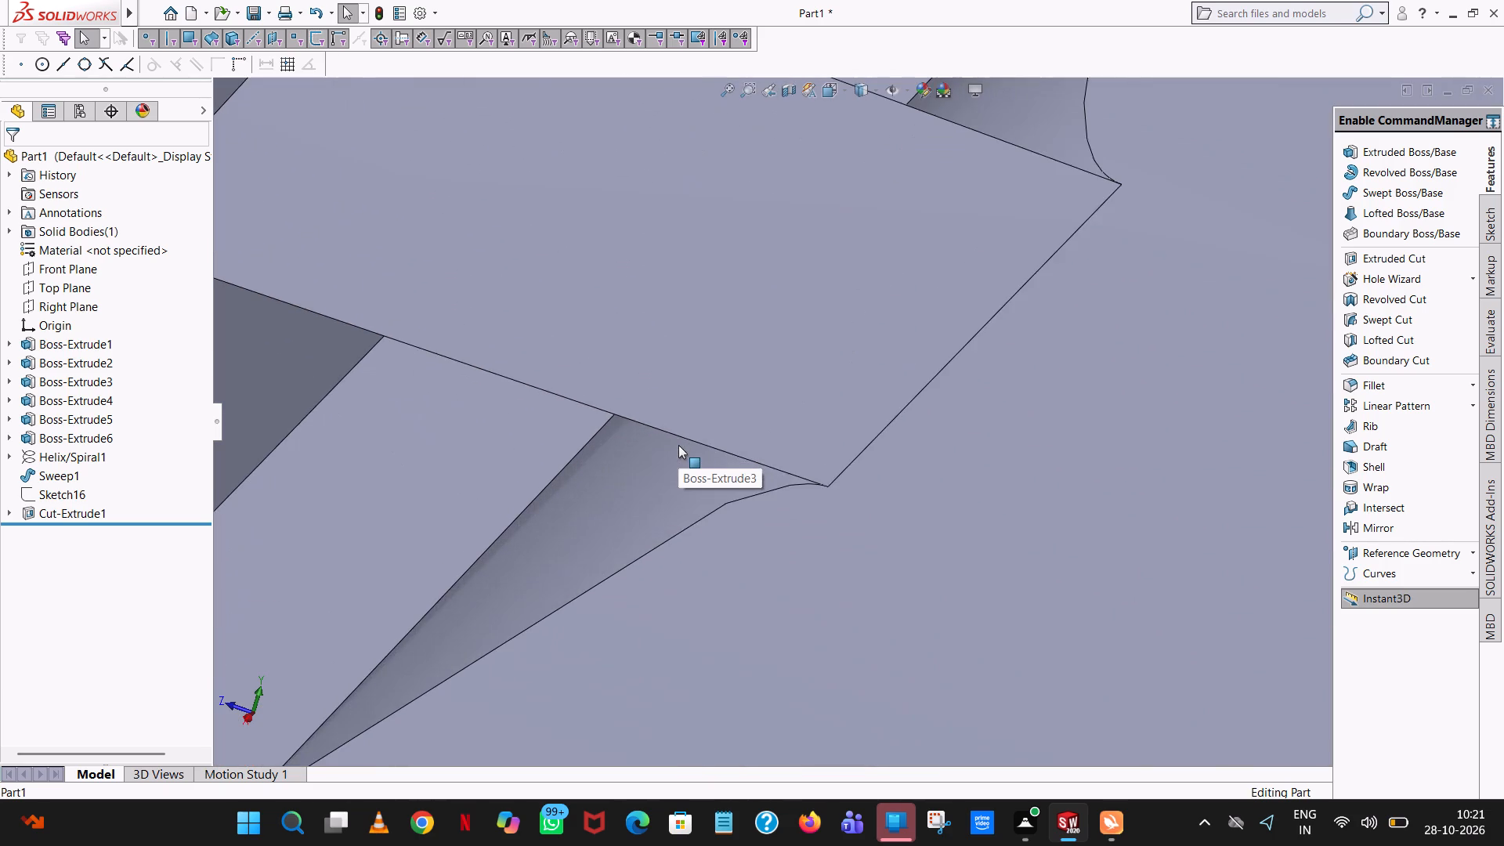
pyautogui.scroll(7, 678, 445)
pyautogui.moveTo(736, 437); pyautogui.dragTo(748, 370, button='middle')
pyautogui.scroll(1, 740, 436)
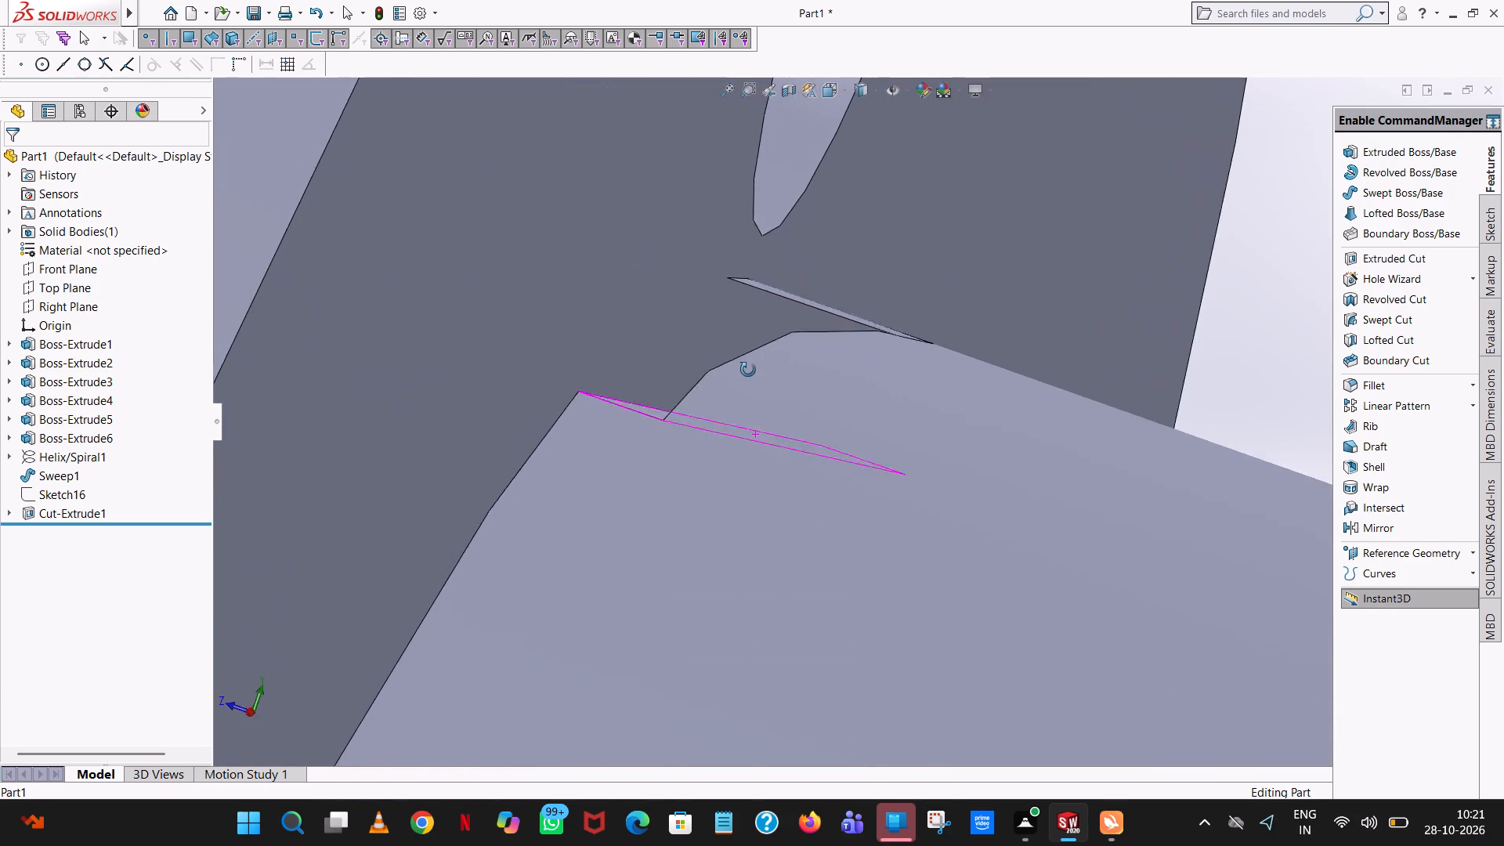
pyautogui.moveTo(748, 370); pyautogui.dragTo(760, 387, button='middle')
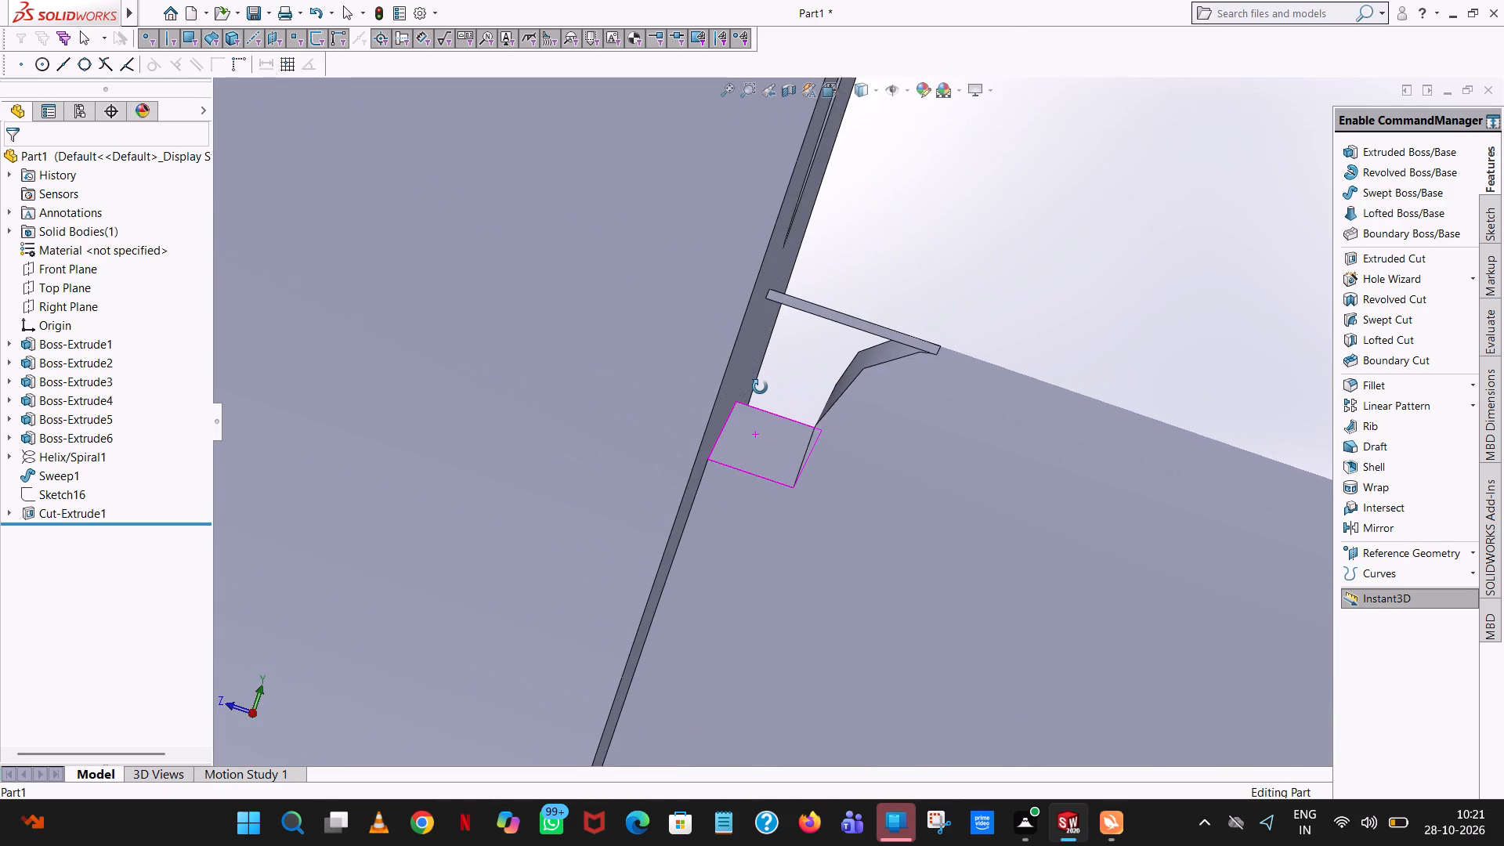
pyautogui.moveTo(760, 387); pyautogui.dragTo(754, 380, button='middle')
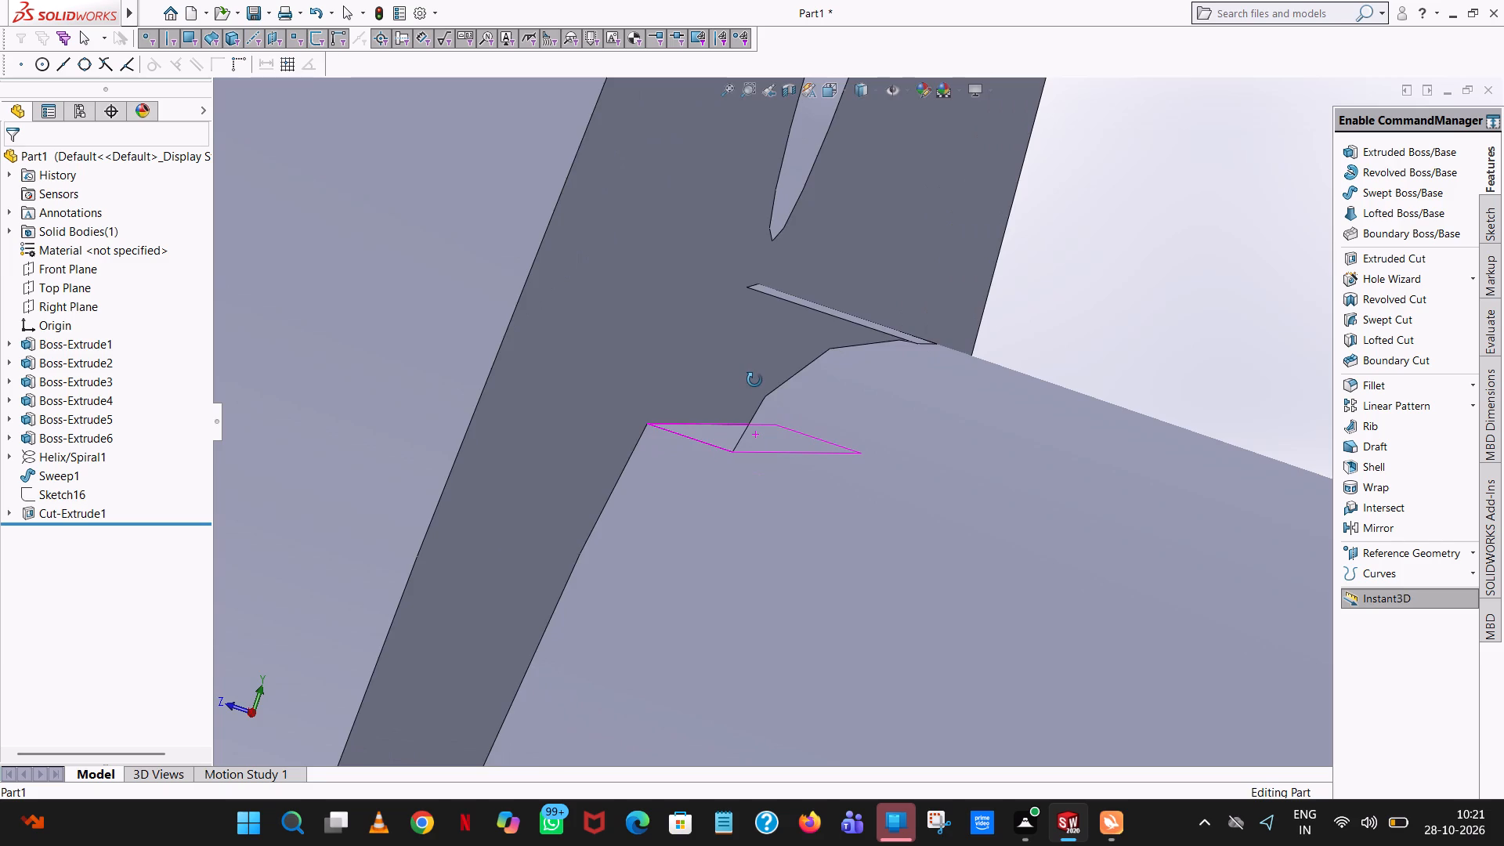
pyautogui.moveTo(754, 380); pyautogui.dragTo(757, 386, button='middle')
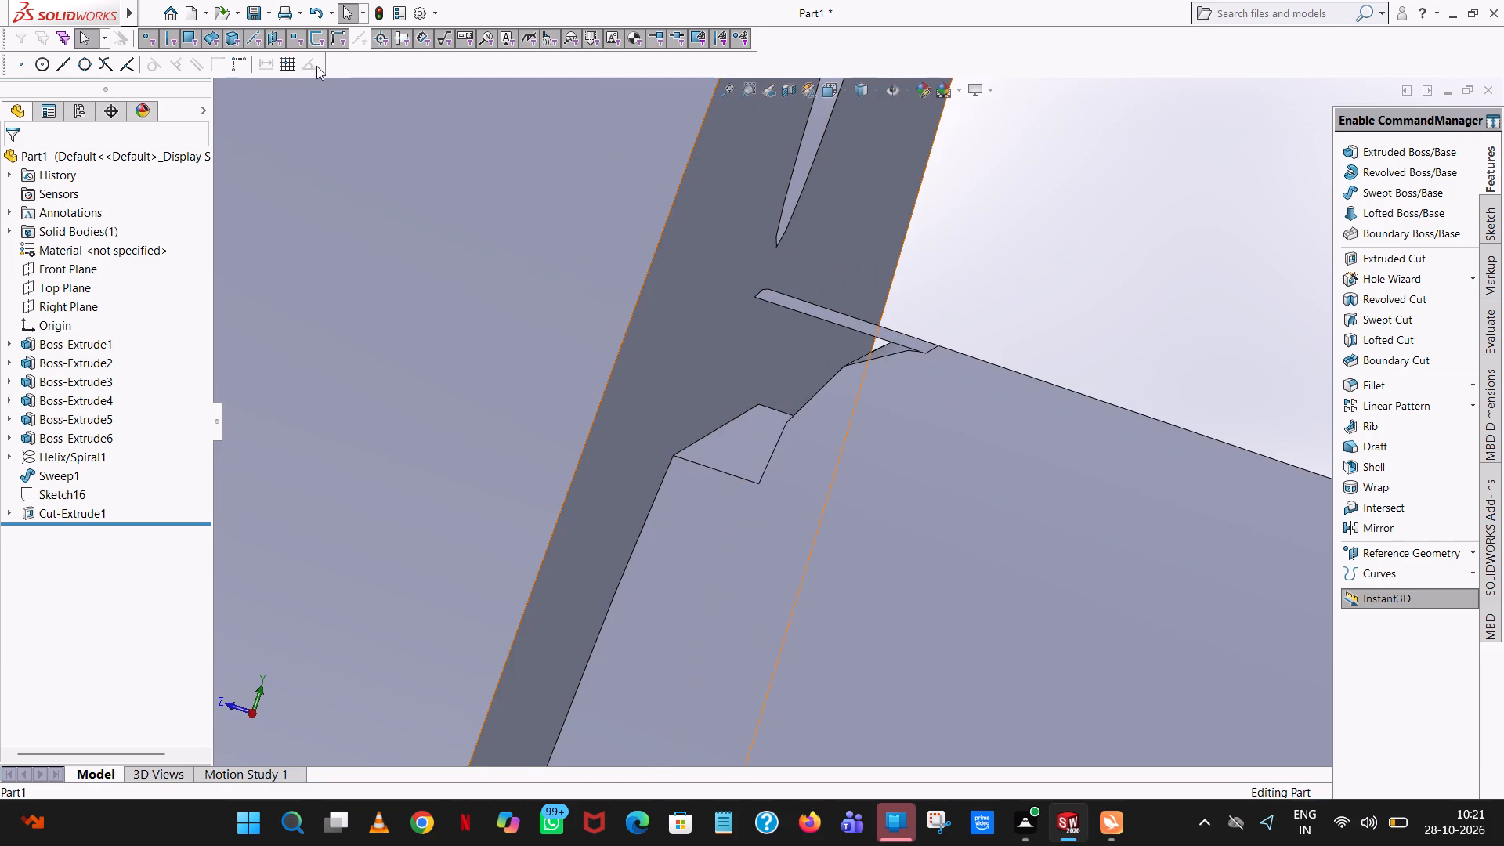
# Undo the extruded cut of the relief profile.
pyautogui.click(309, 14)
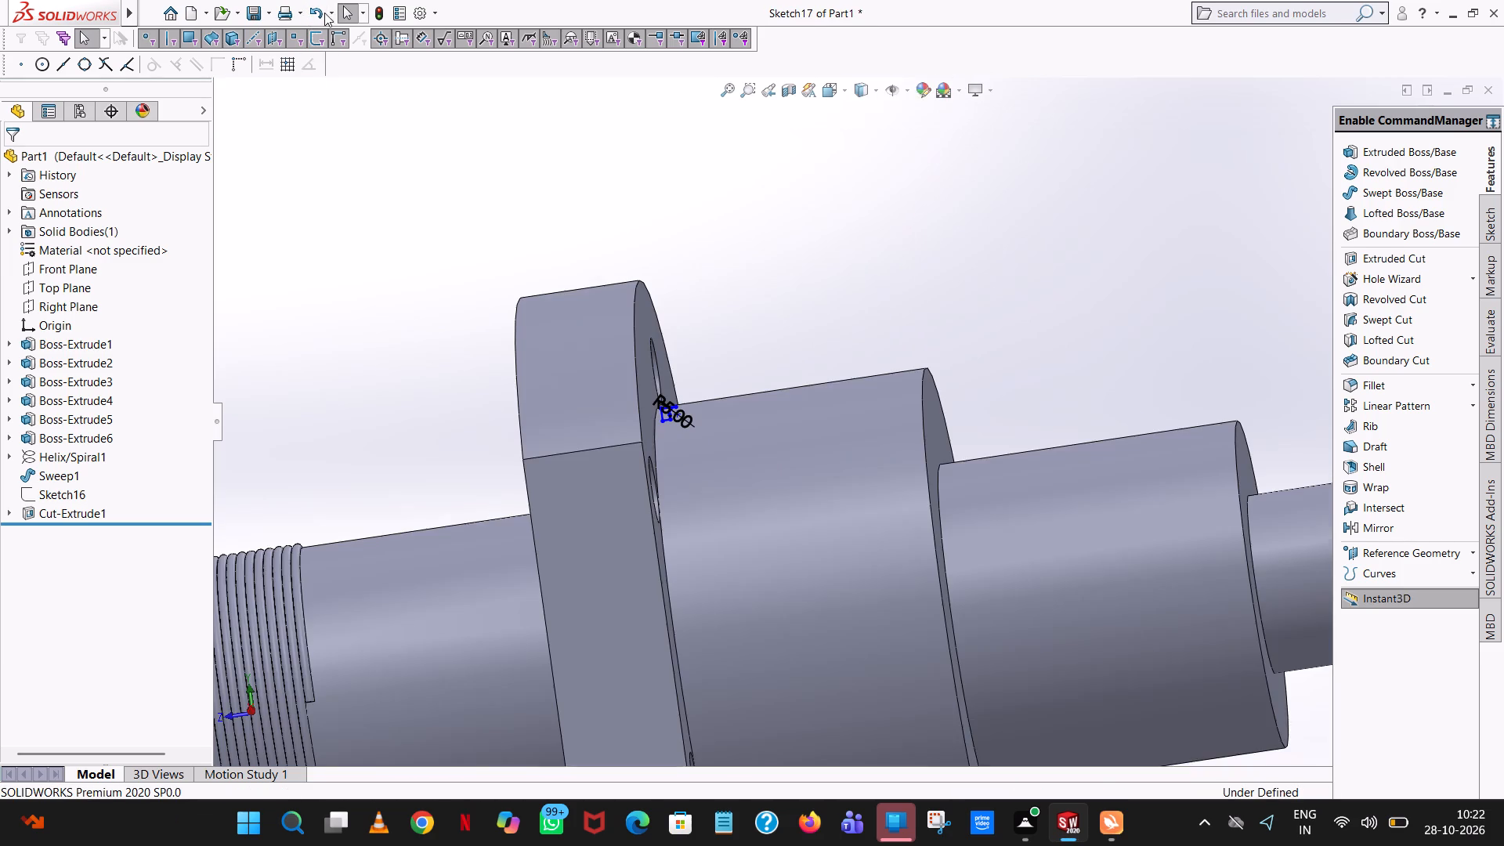
# Trim away all remaining lines and the 5 mm radius arc of the relief profile beside the flange.
pyautogui.scroll(-7, 712, 473)
pyautogui.scroll(1, 667, 425)
pyautogui.scroll(-7, 666, 393)
pyautogui.scroll(1, 725, 387)
pyautogui.scroll(-4, 762, 270)
pyautogui.scroll(5, 912, 134)
pyautogui.scroll(3, 974, 177)
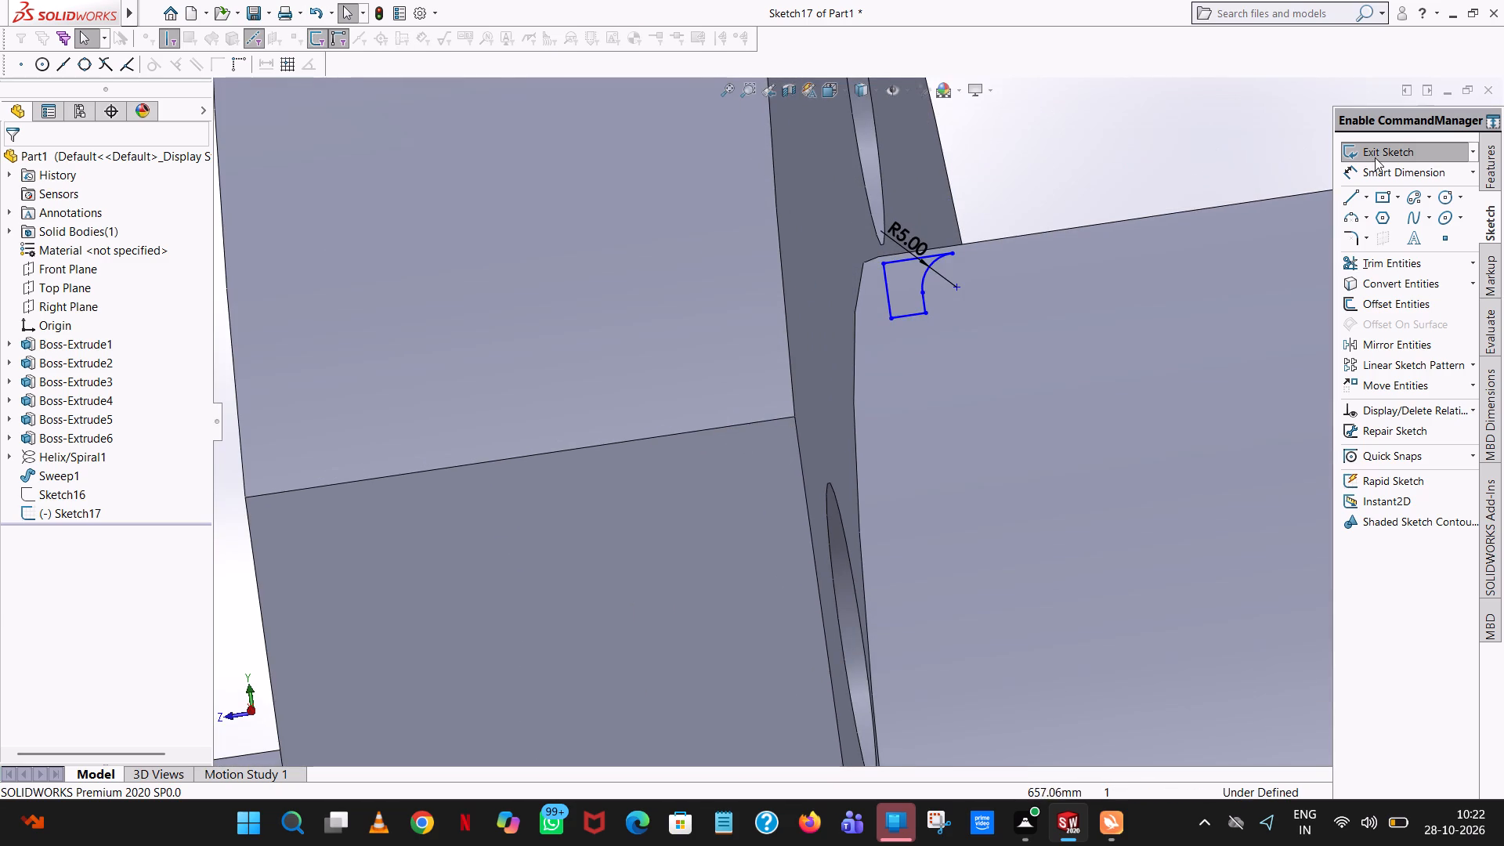
pyautogui.click(1390, 261)
pyautogui.click(921, 285)
pyautogui.click(920, 309)
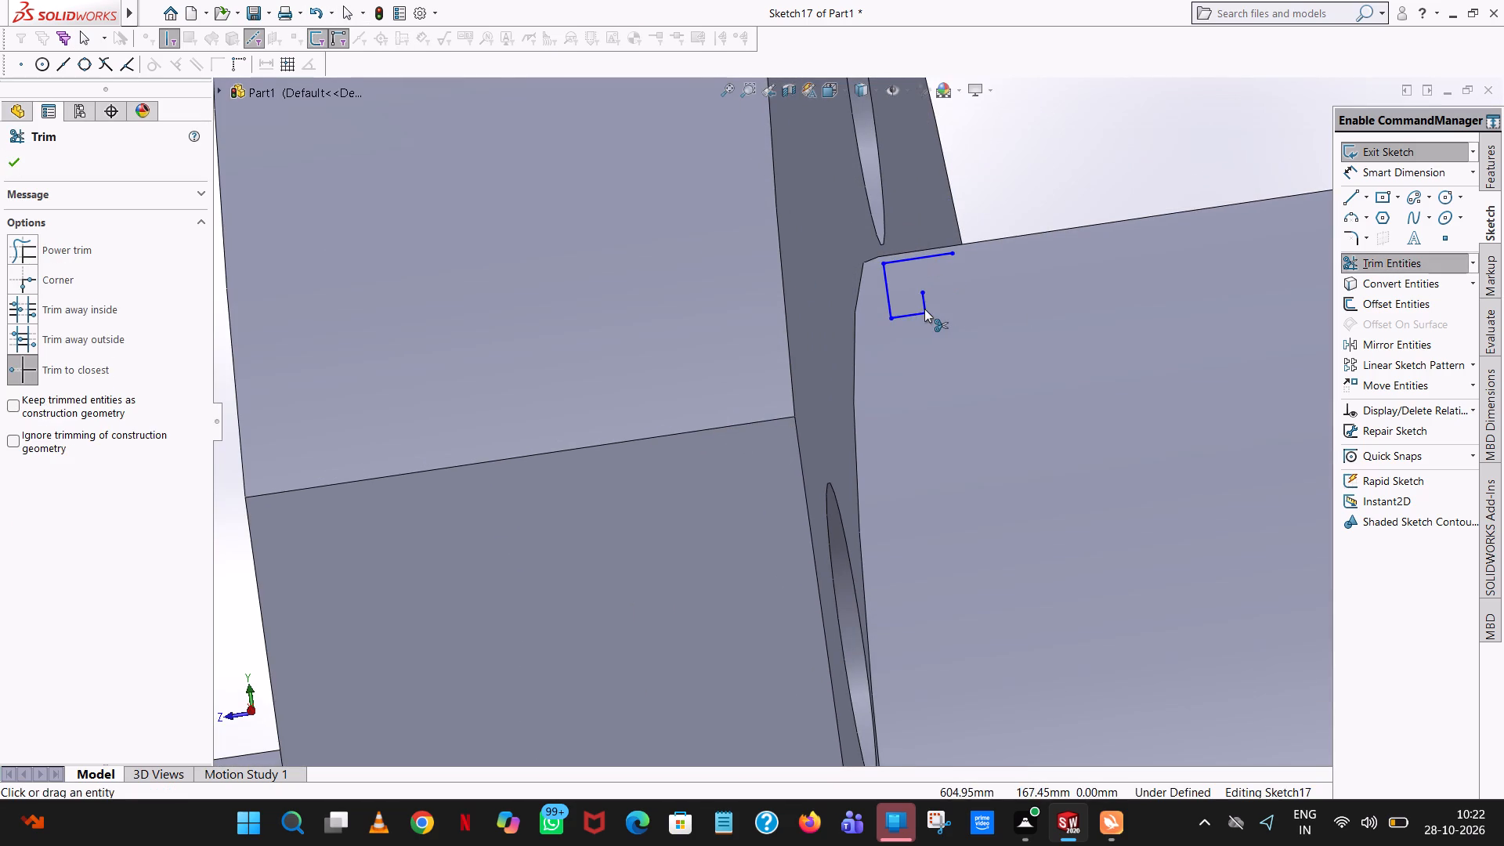
pyautogui.click(924, 309)
pyautogui.click(913, 316)
pyautogui.click(883, 284)
pyautogui.click(932, 251)
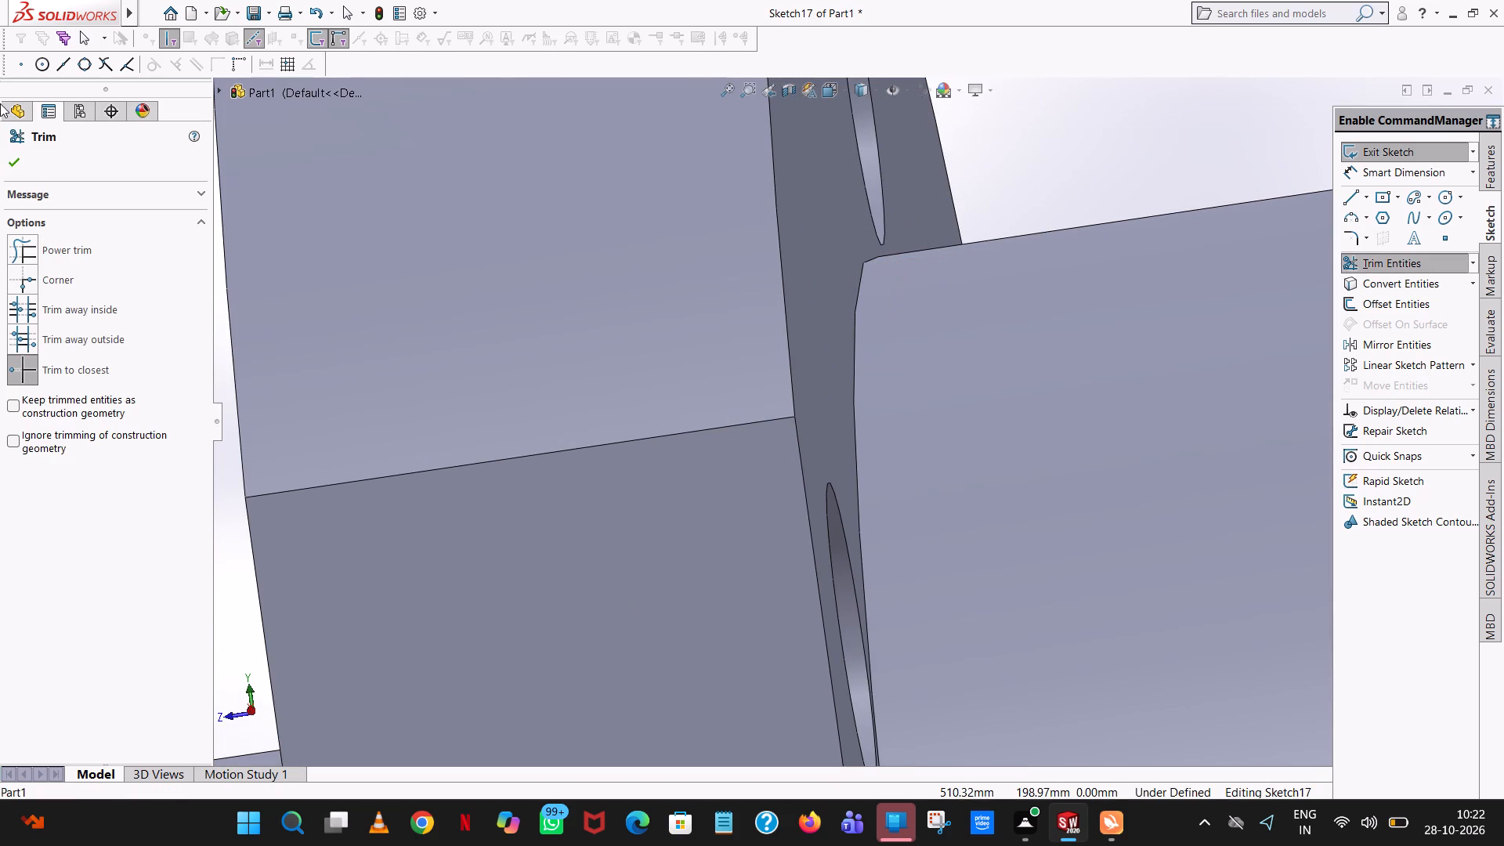
pyautogui.click(21, 155)
pyautogui.scroll(8, 1075, 204)
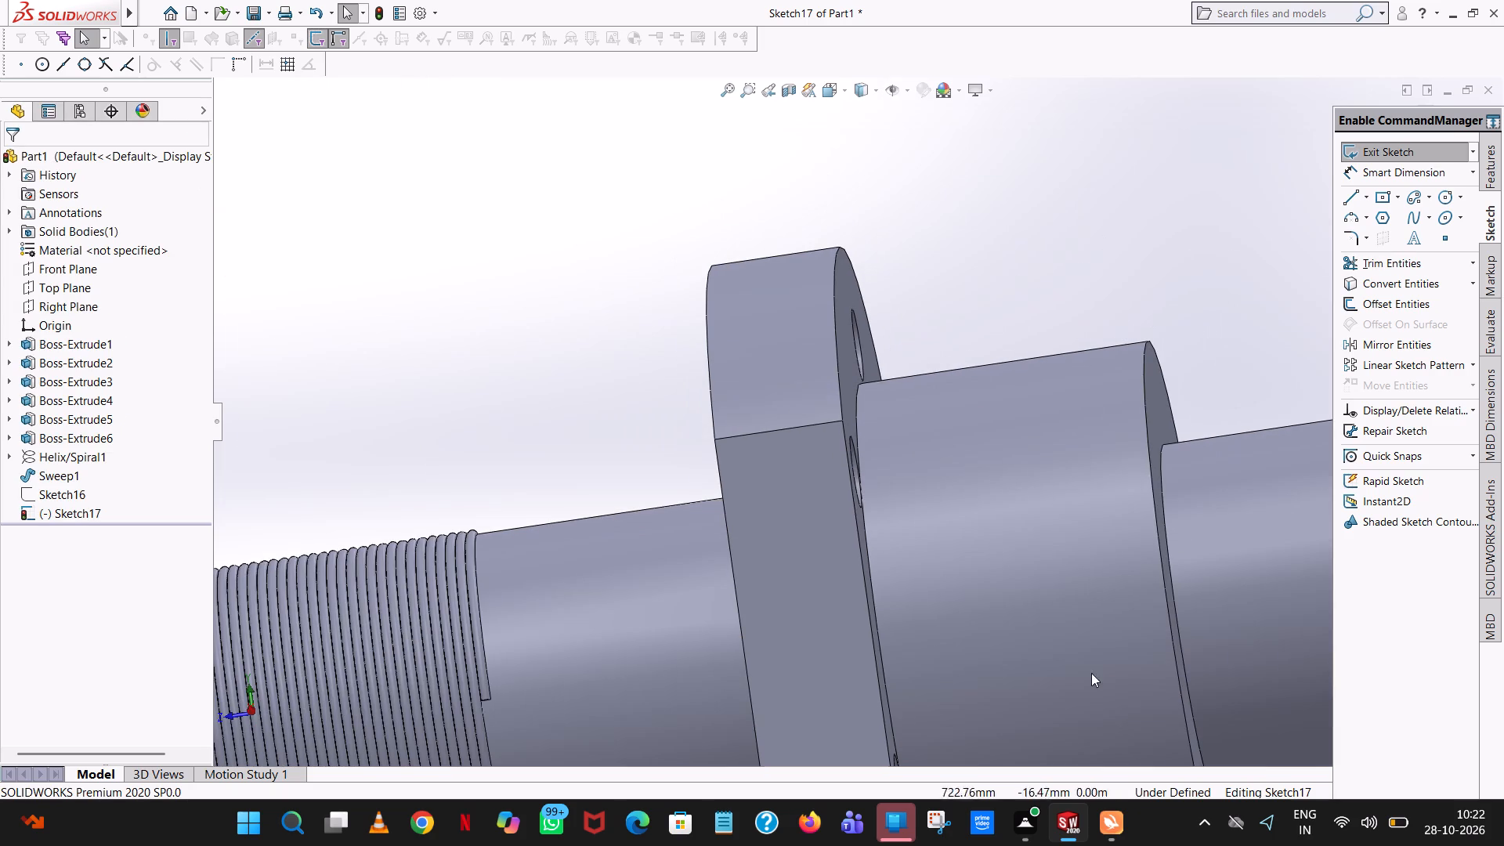
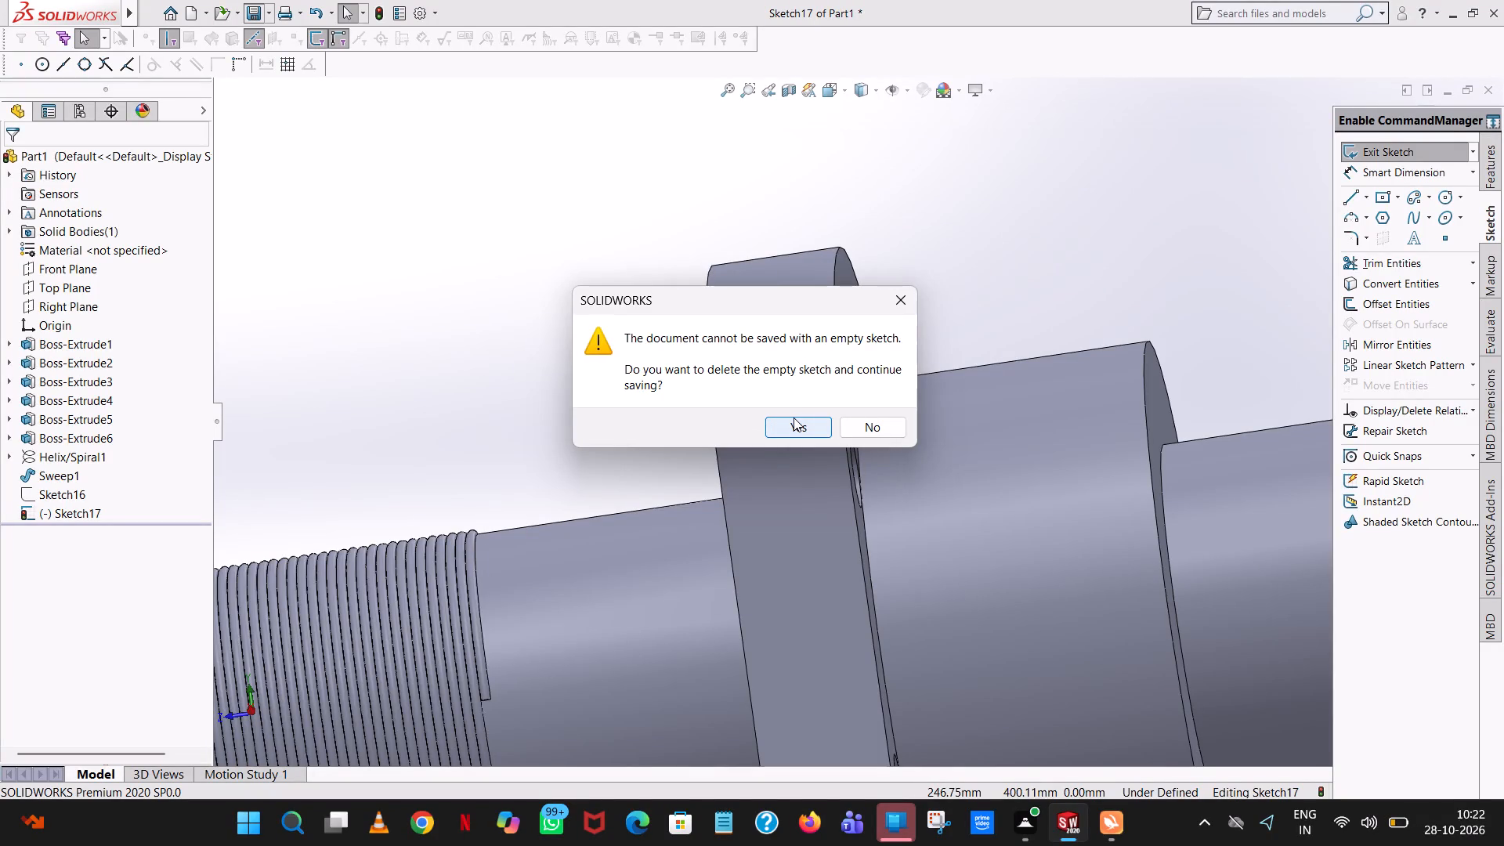
# Delete the empty sketch and save the part as "stepped shaft" in the fuji new pdf folder, rebuilding the document.
pyautogui.click(796, 425)
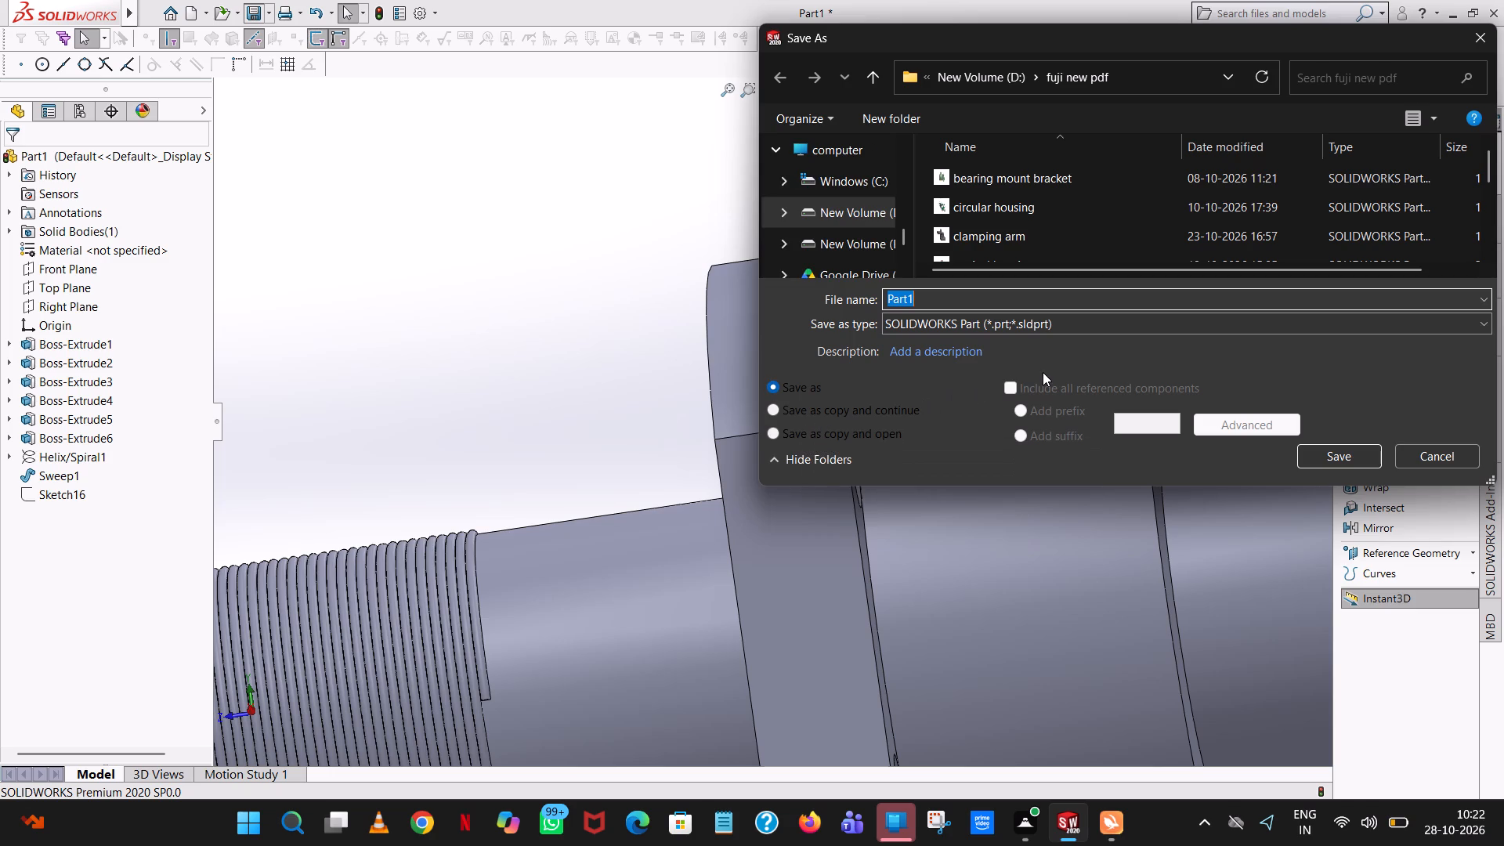
pyautogui.write('stepped')
pyautogui.press('space')
pyautogui.write('sg')
pyautogui.press('BackSpace')
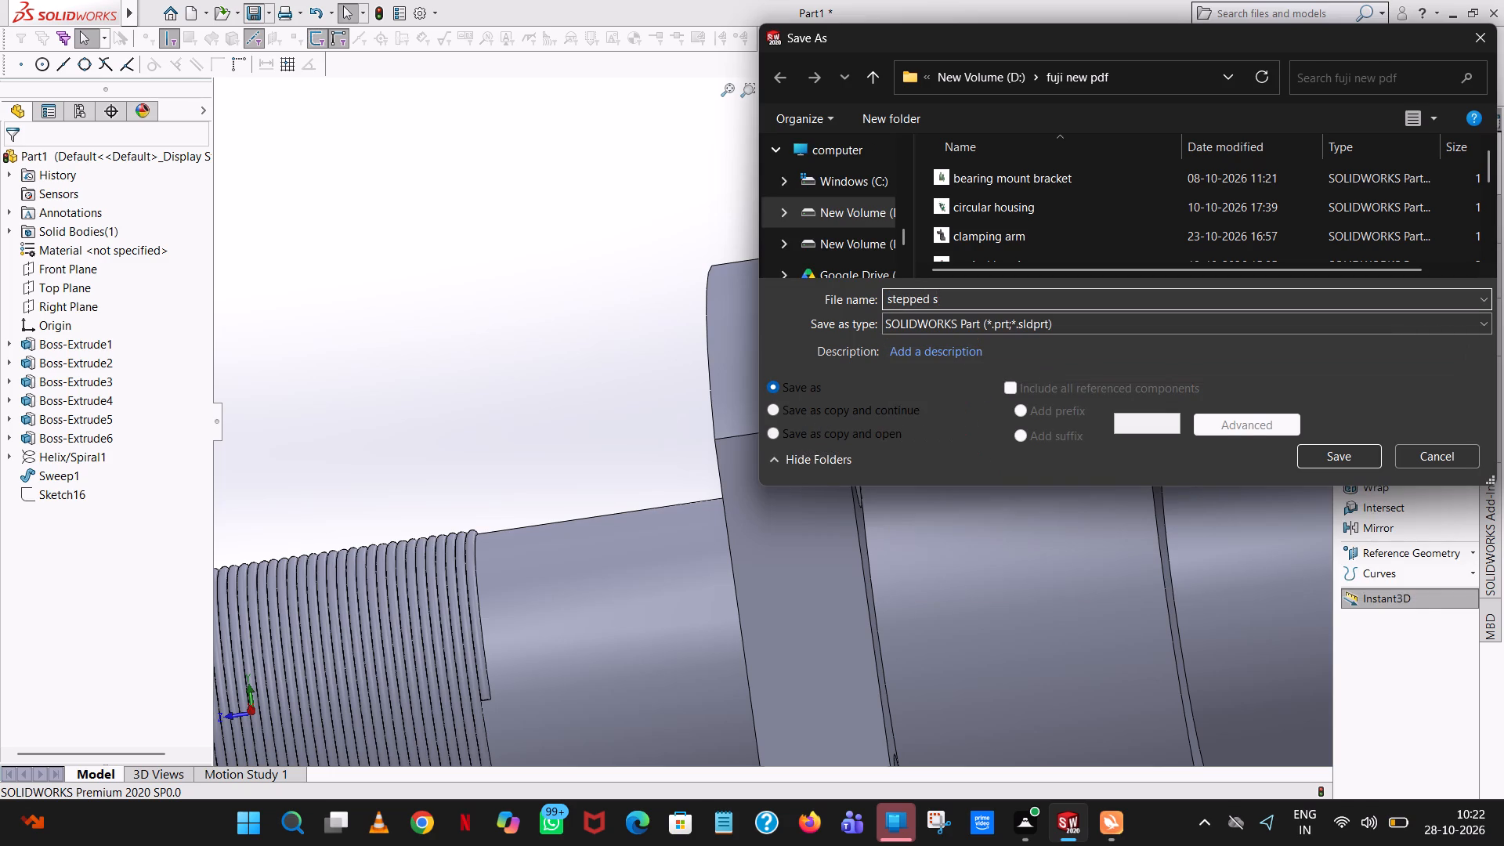
pyautogui.write('haft')
pyautogui.click(1332, 451)
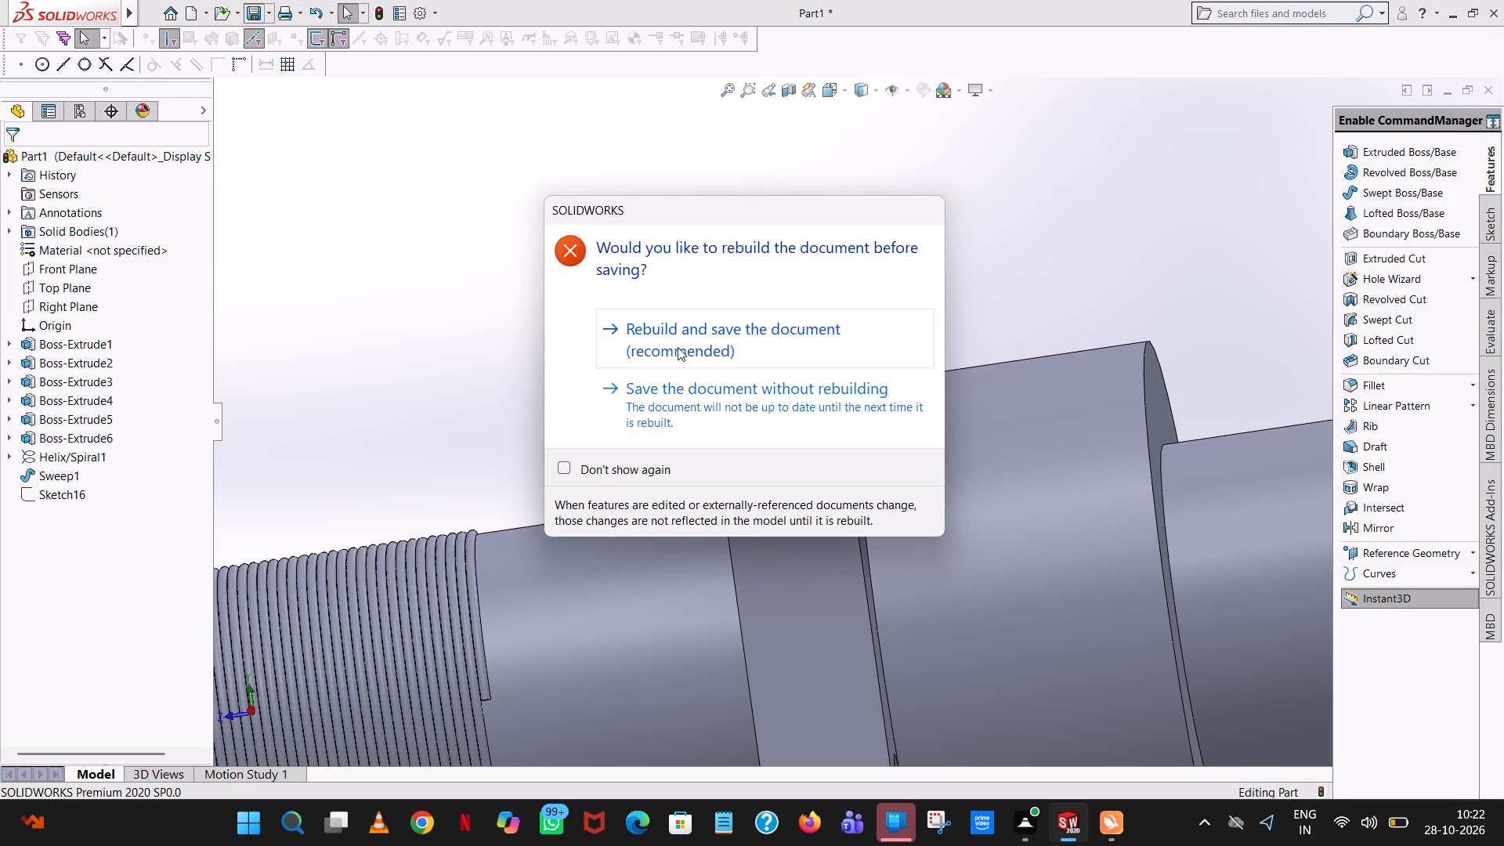
pyautogui.click(678, 346)
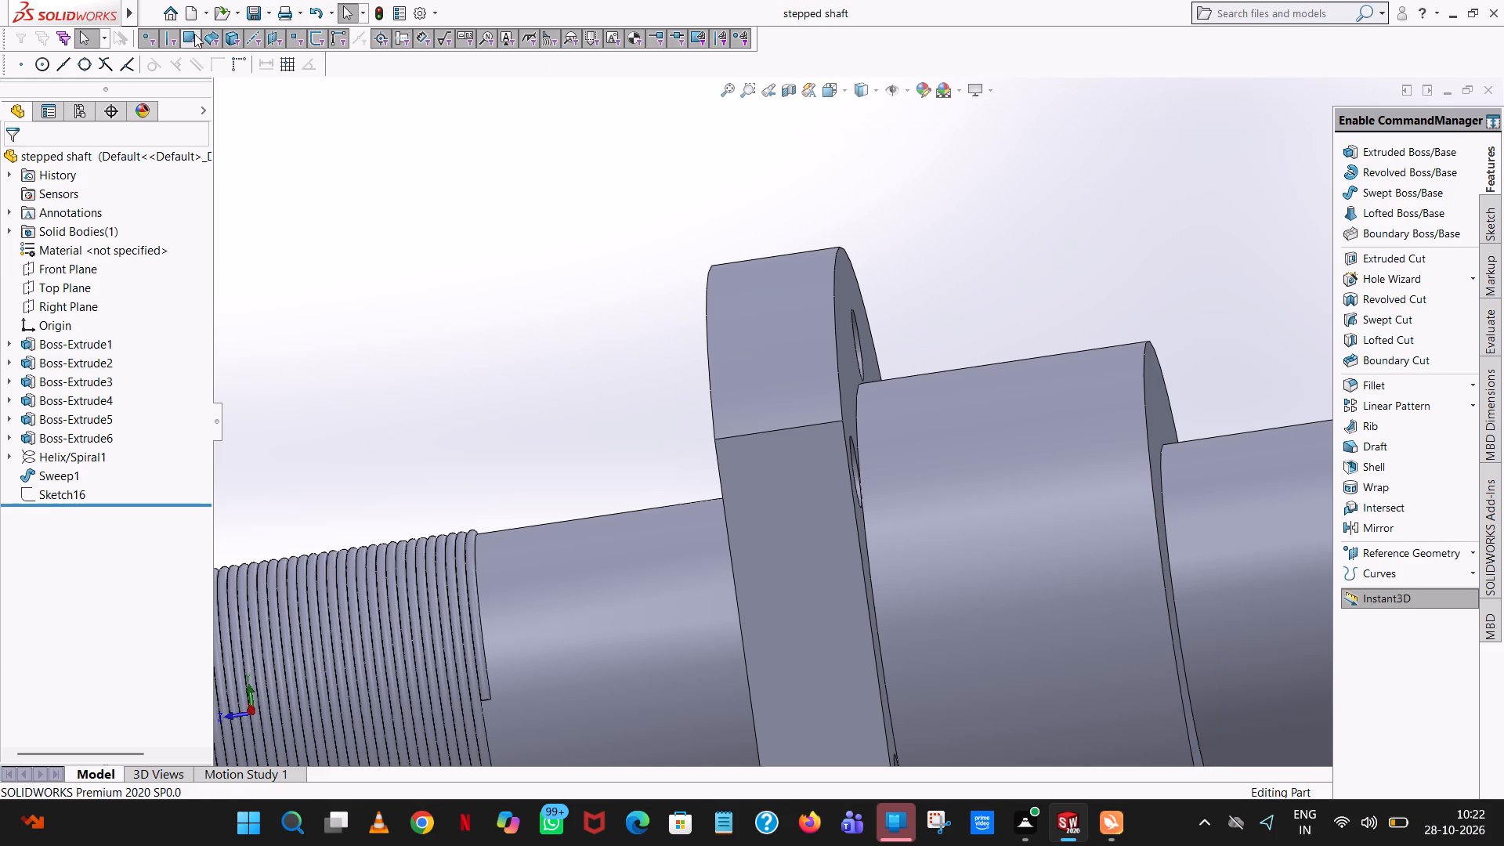
# Export the stepped shaft as an Adobe Portable Document Format (*.pdf) file in the fuji new pdf folder.
pyautogui.click(262, 5)
pyautogui.click(266, 13)
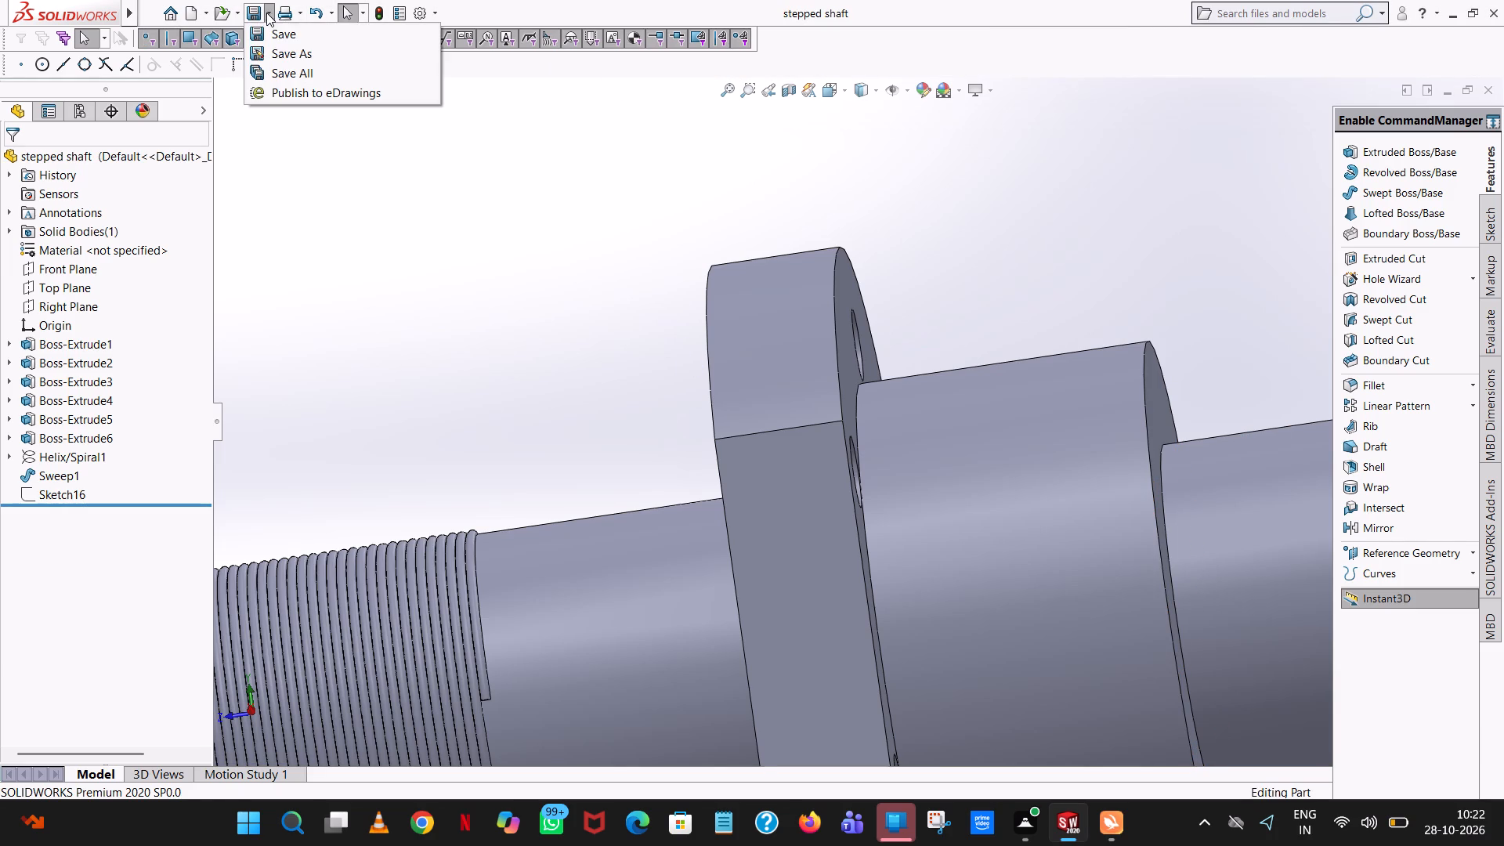
pyautogui.click(282, 48)
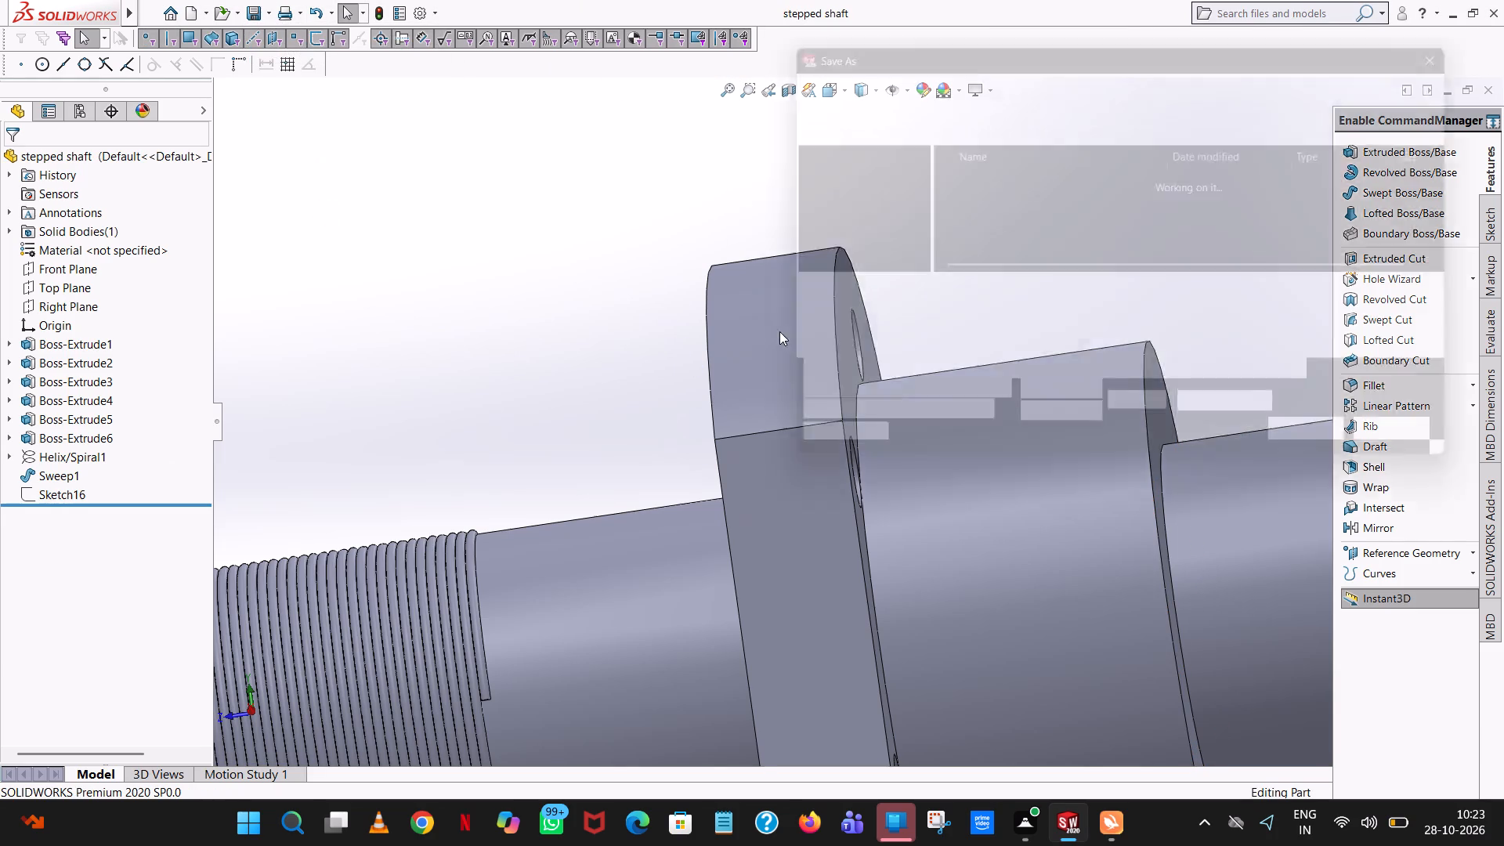
pyautogui.click(1013, 327)
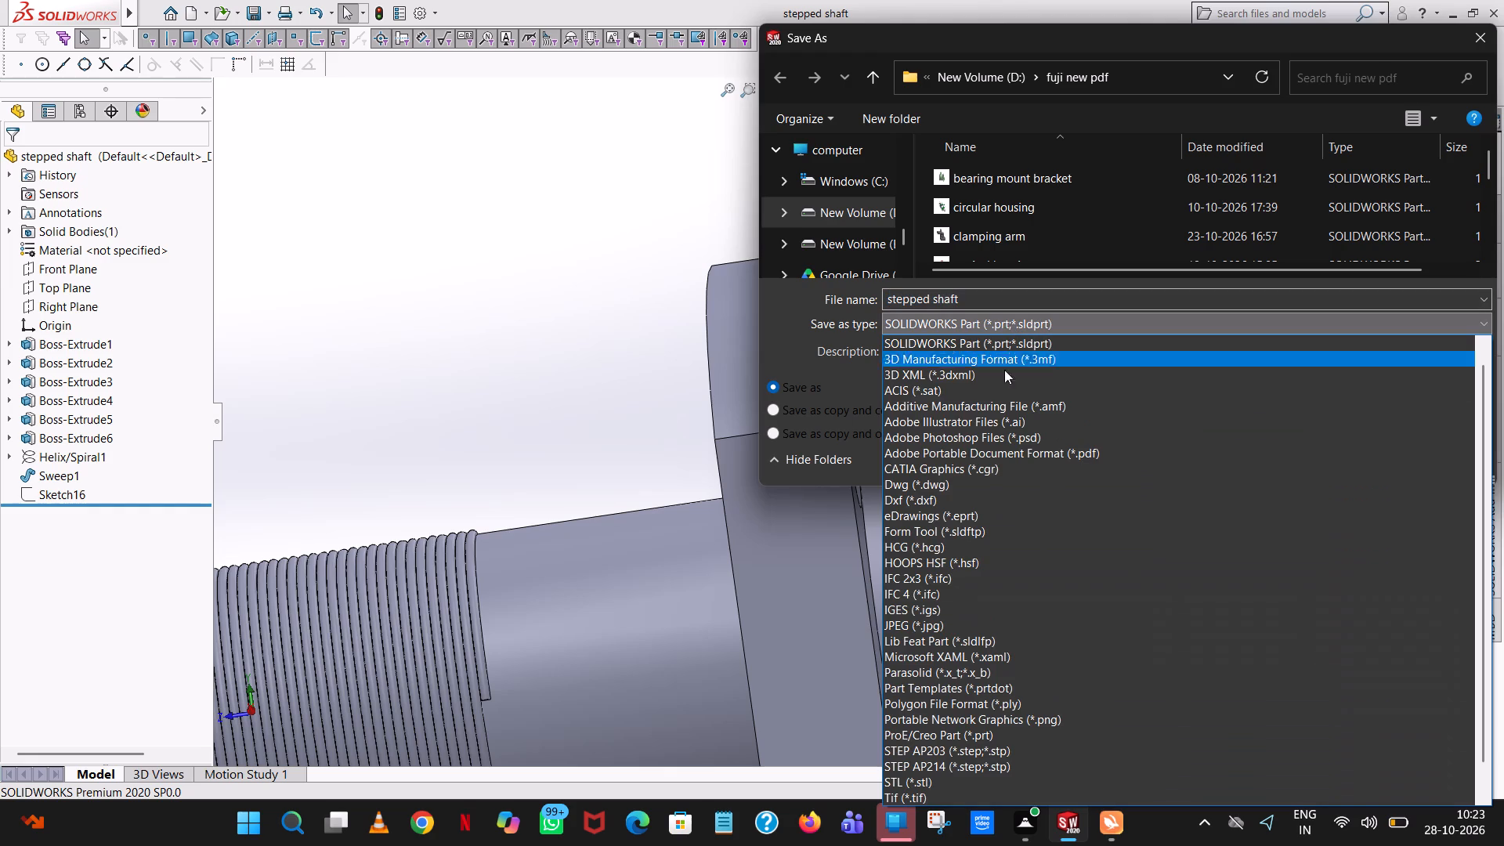
pyautogui.click(1035, 454)
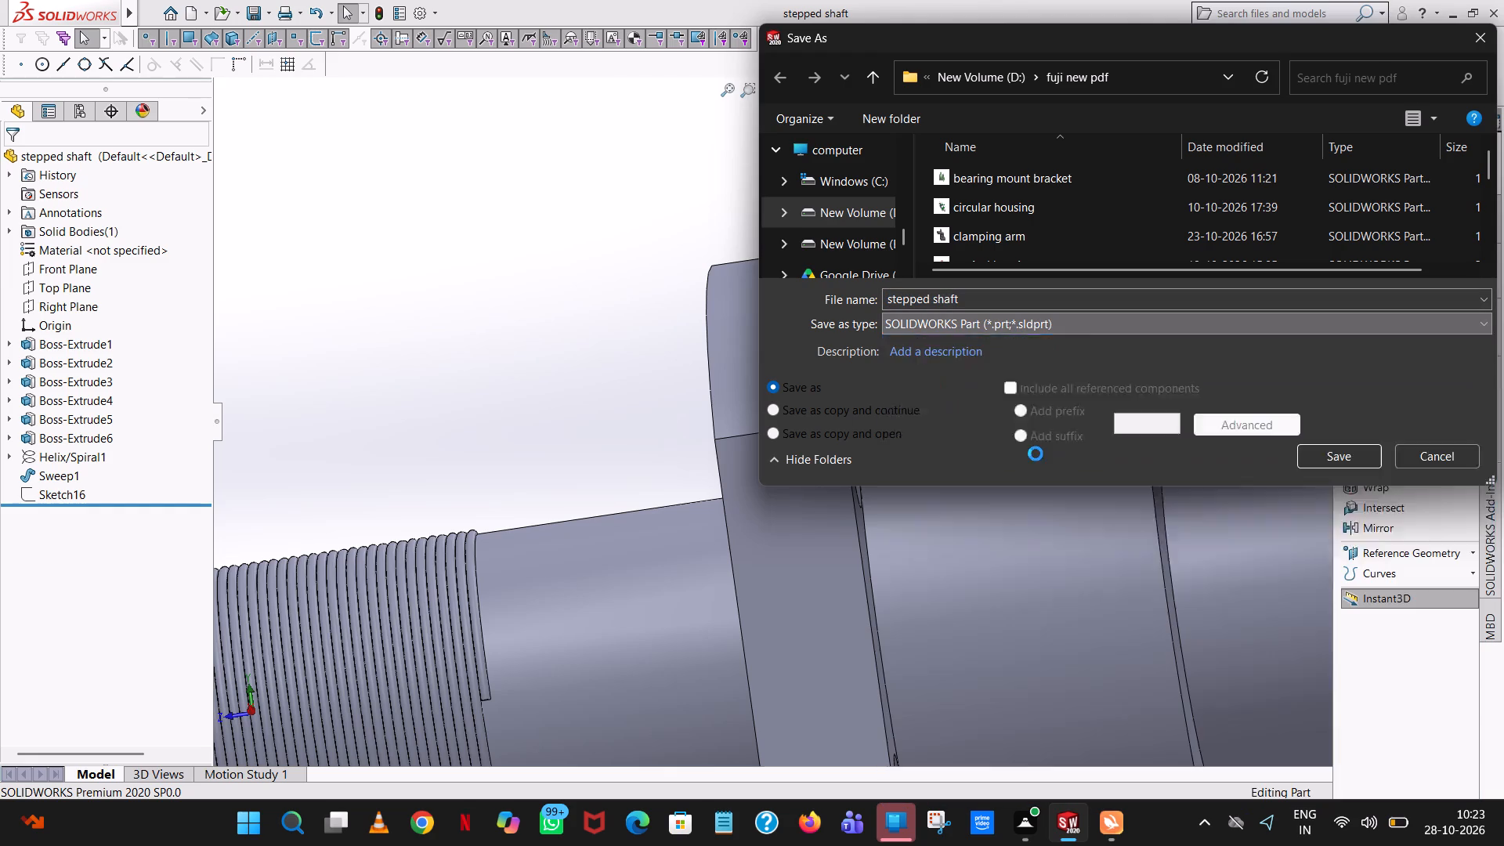
pyautogui.click(1336, 482)
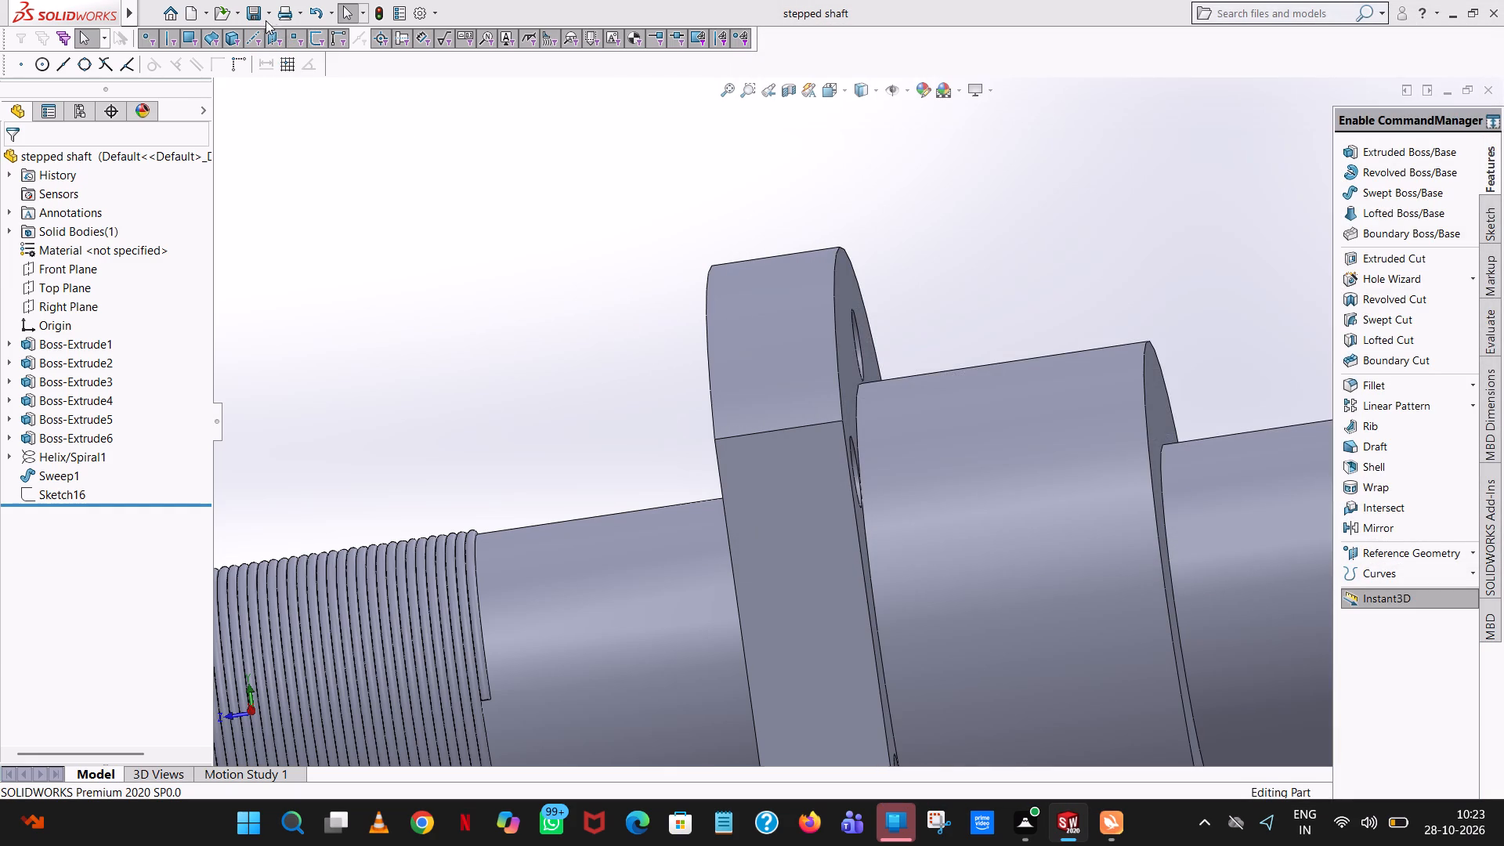
# Save the stepped shaft as a SOLIDWORKS part in the fuji new design folder on drive D.
pyautogui.click(265, 10)
pyautogui.click(291, 52)
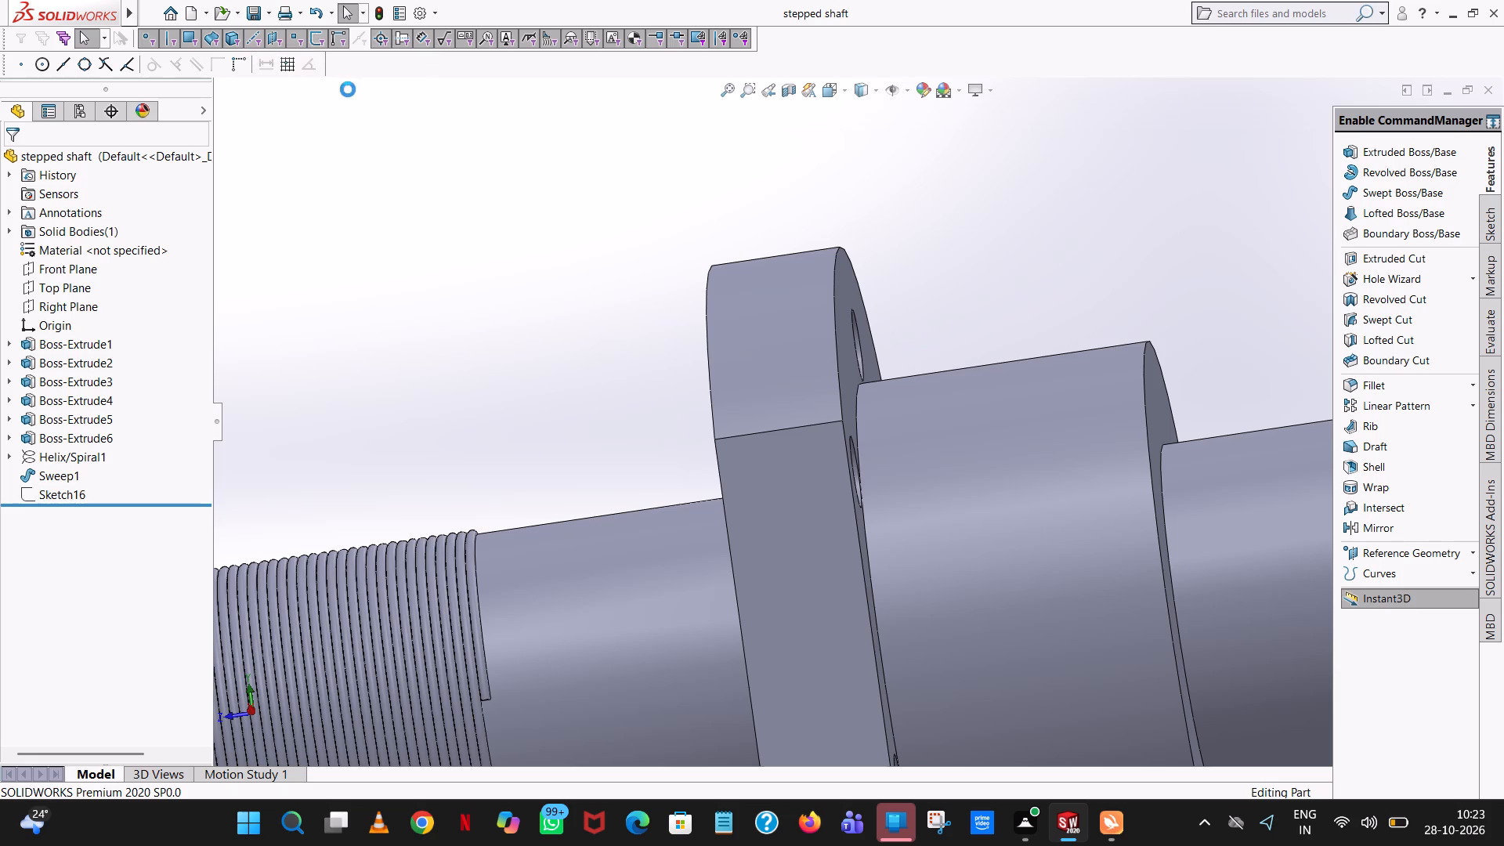
pyautogui.click(867, 76)
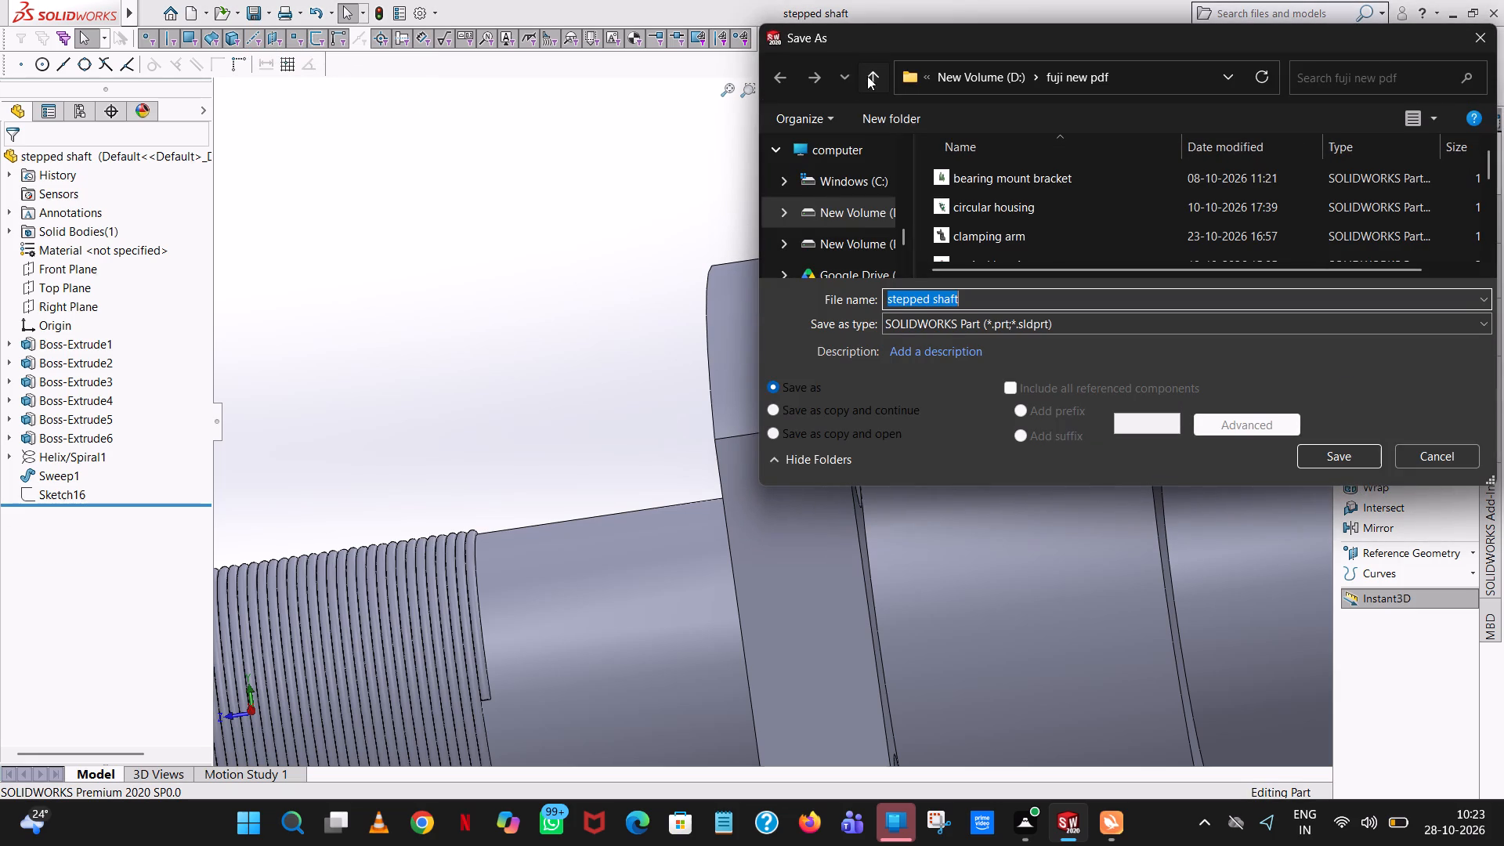
pyautogui.doubleClick(1455, 189)
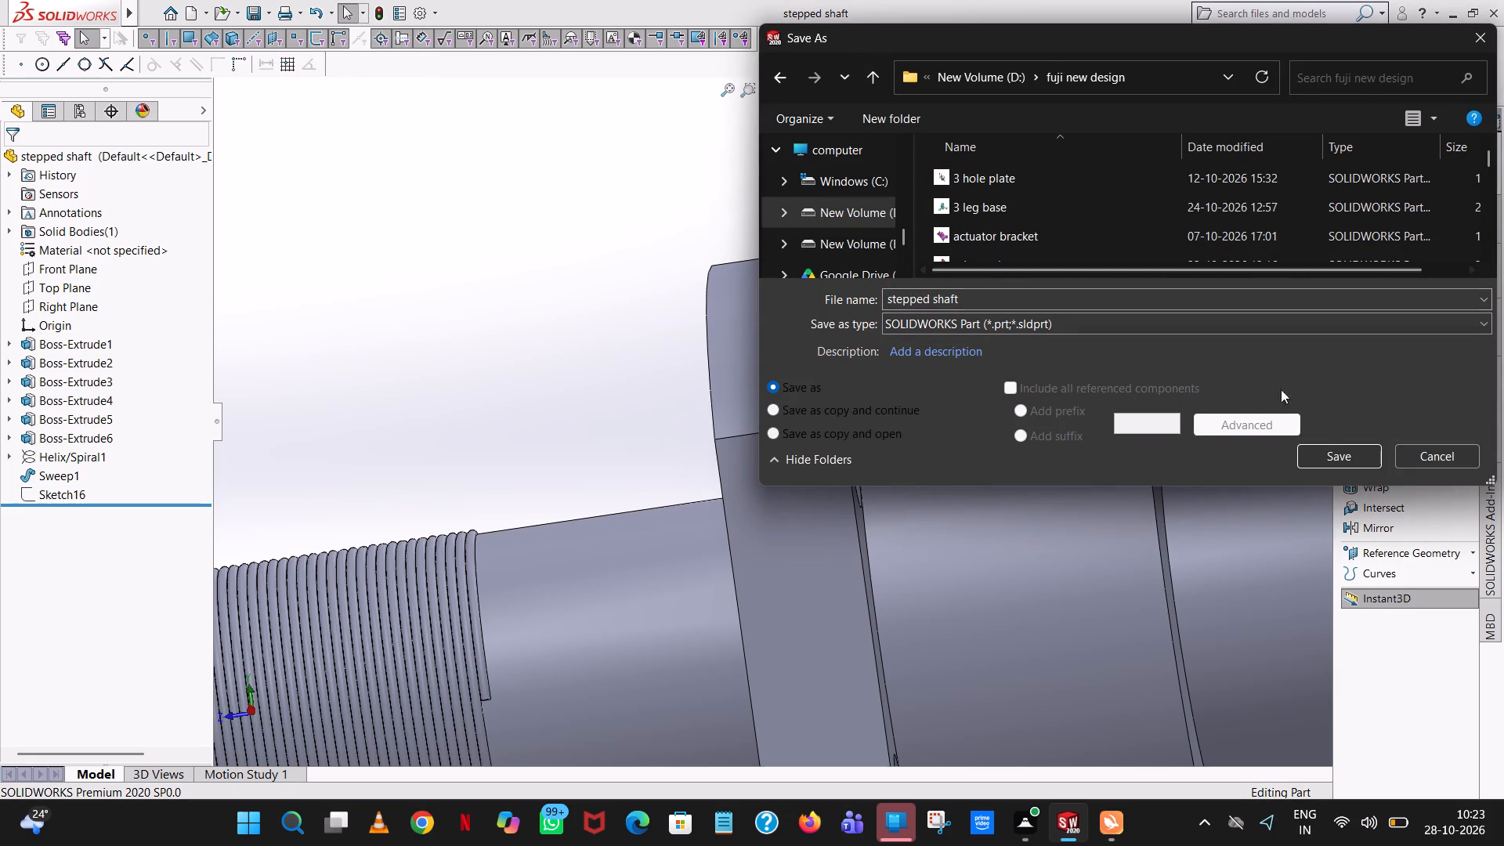
pyautogui.click(1328, 454)
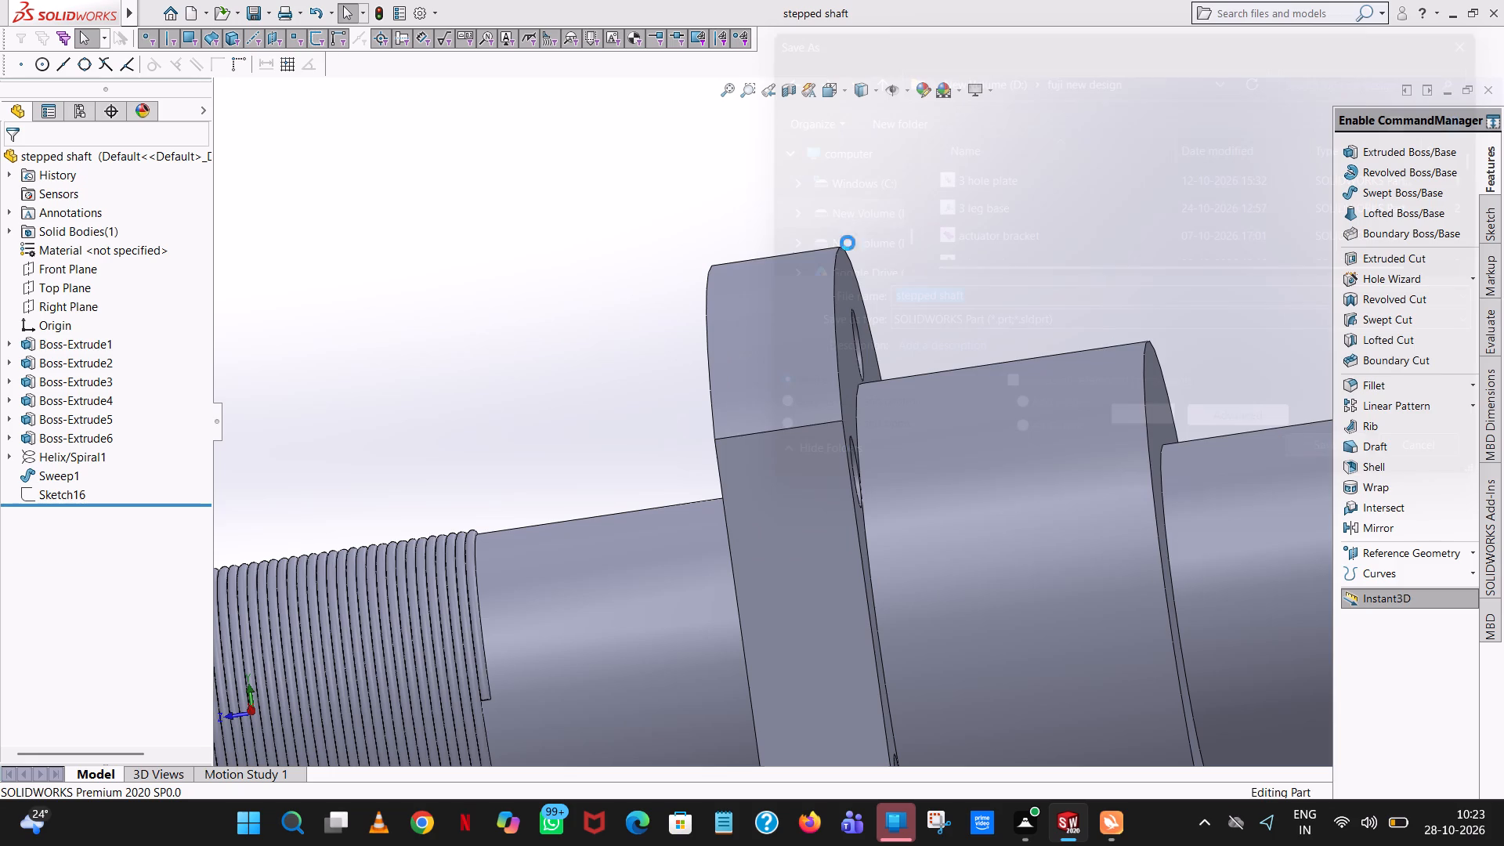